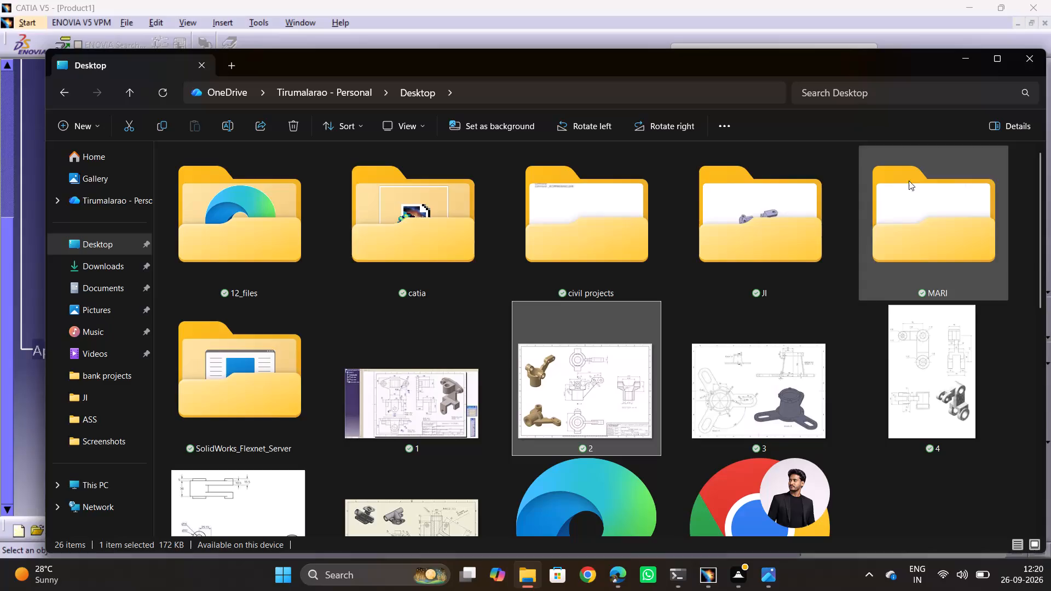
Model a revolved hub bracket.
Close the file browser window and close the Product1 document without saving its changes.
click(1033, 51)
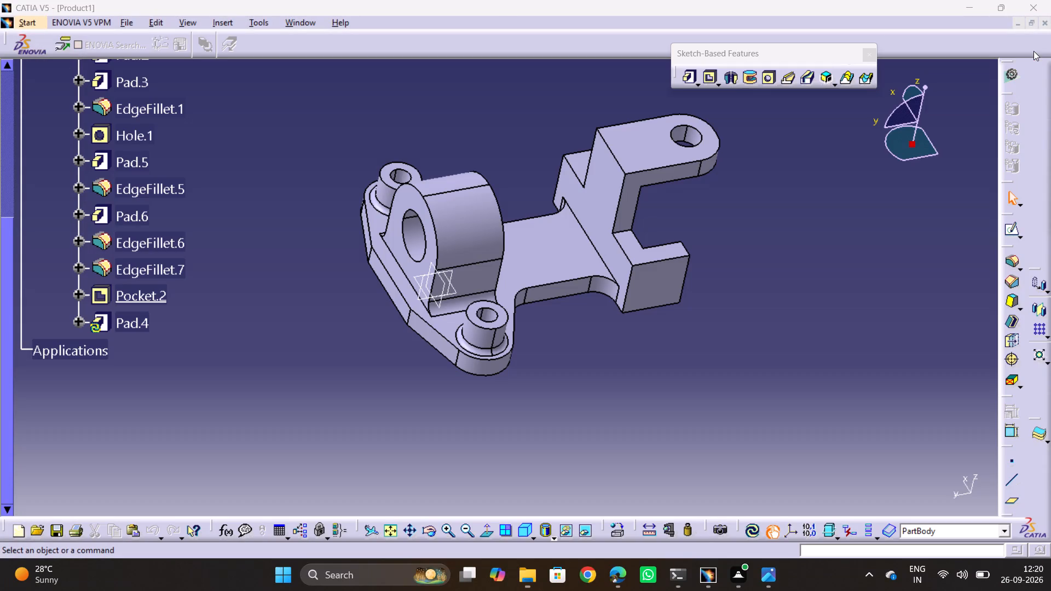
click(1050, 20)
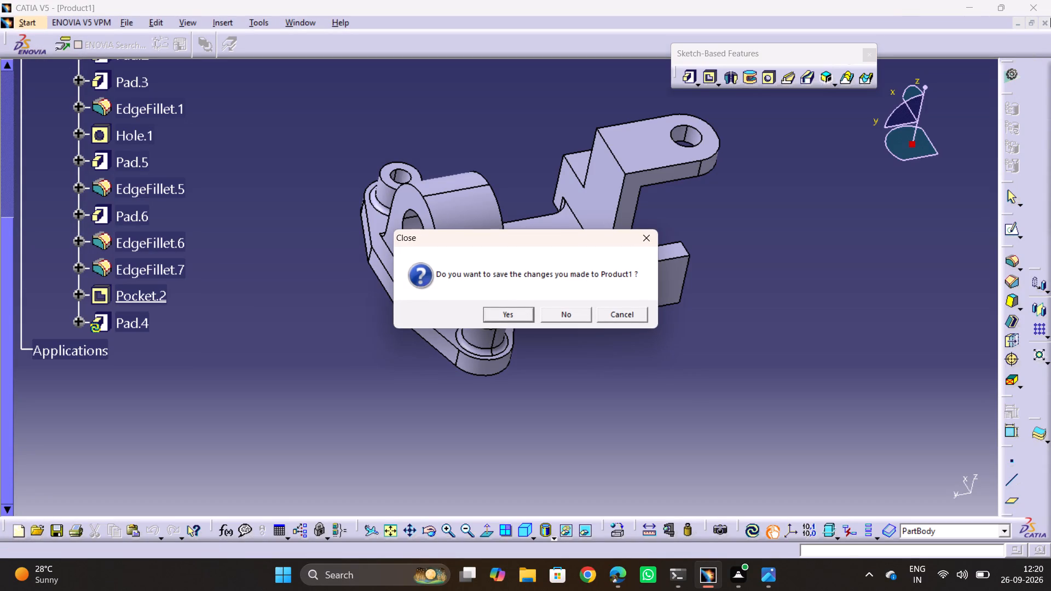
click(588, 312)
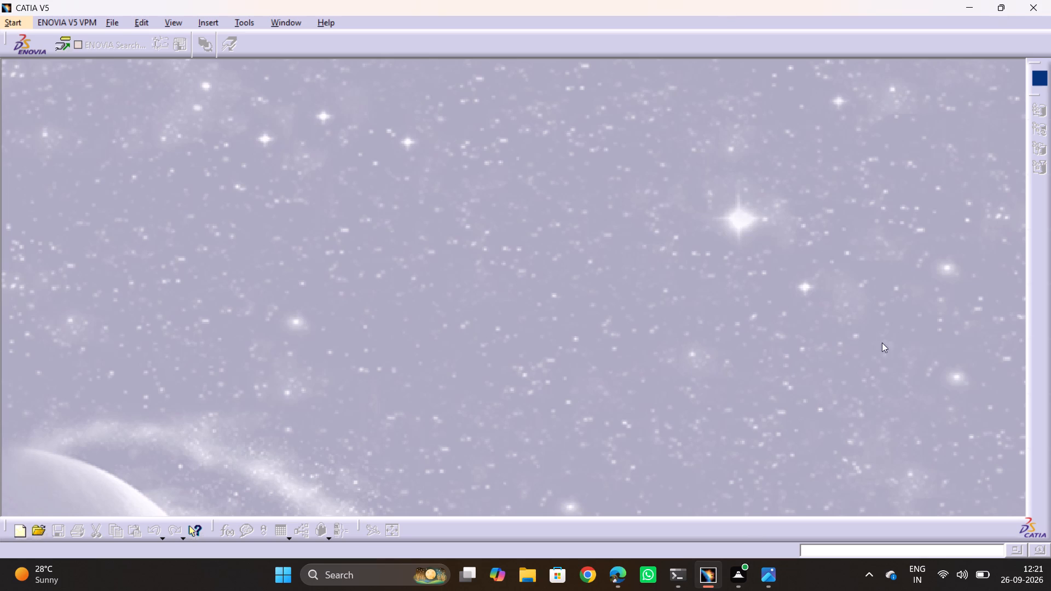
Create a new Part Design part with the default name Part1 and hybrid design enabled.
click(18, 18)
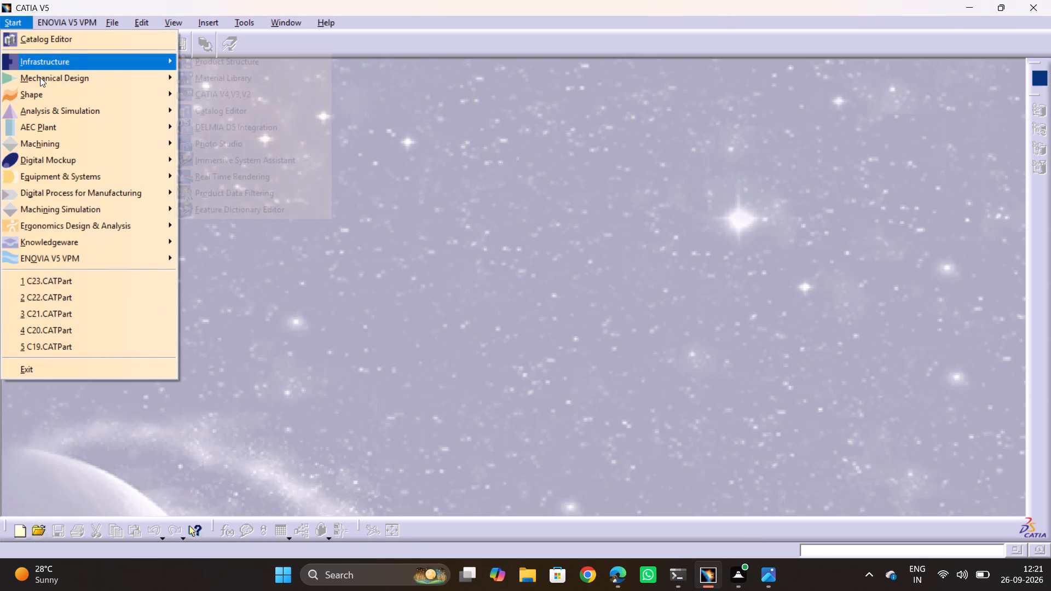
click(40, 77)
click(235, 80)
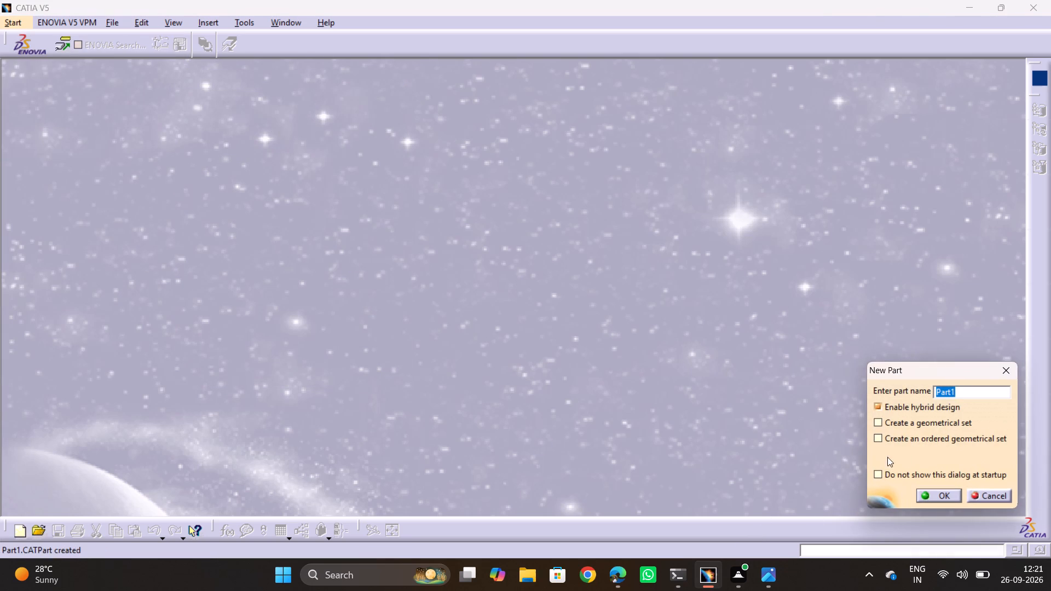
key(Return)
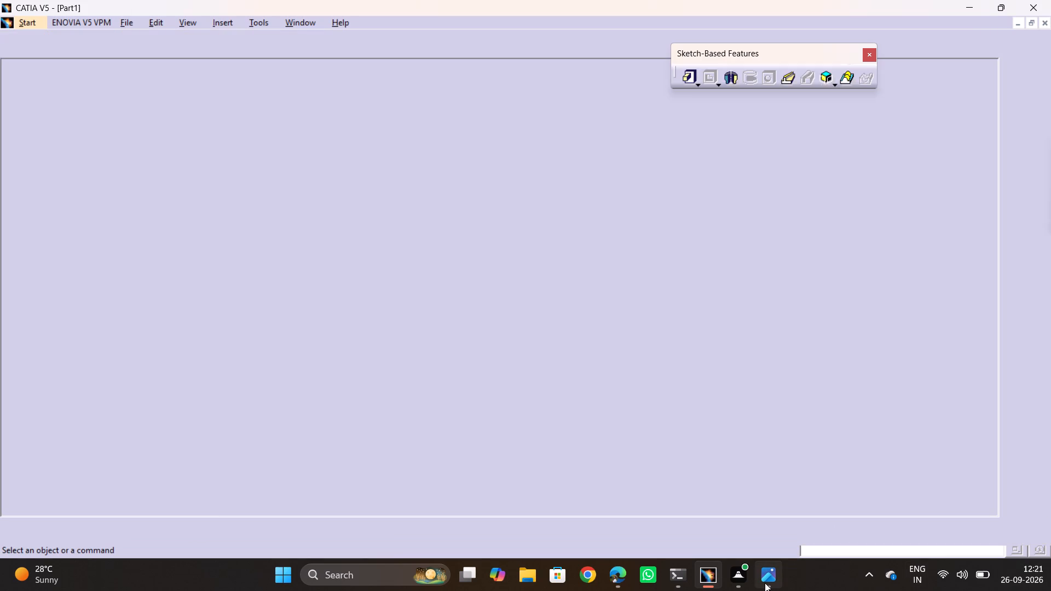
Switch to the reference drawing 2.png and examine its views and dimensions to plan the base sketch.
click(763, 583)
scroll(418, 285, up, 2)
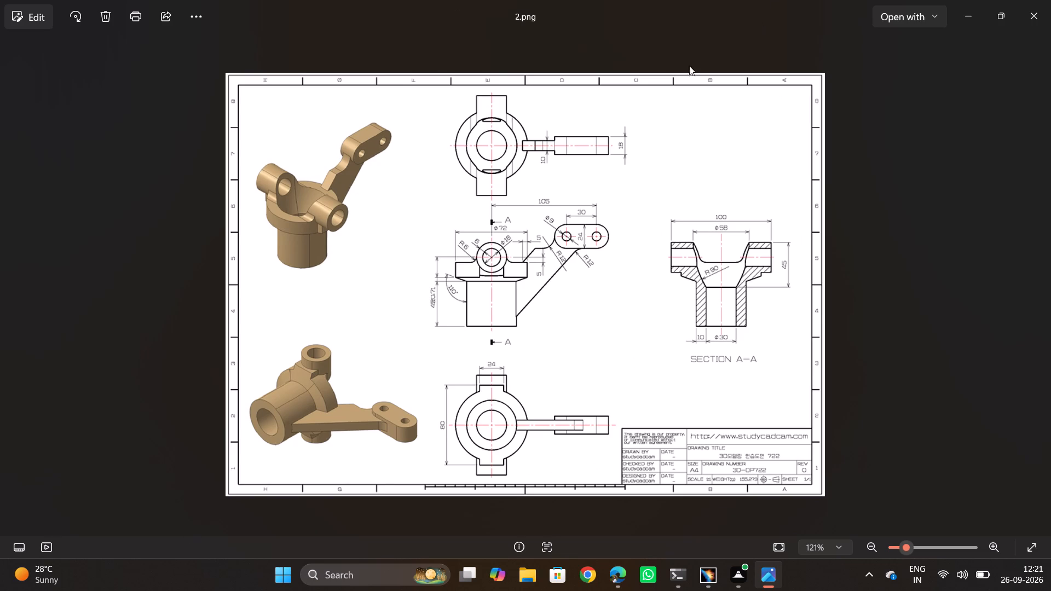
key(alt+Tab)
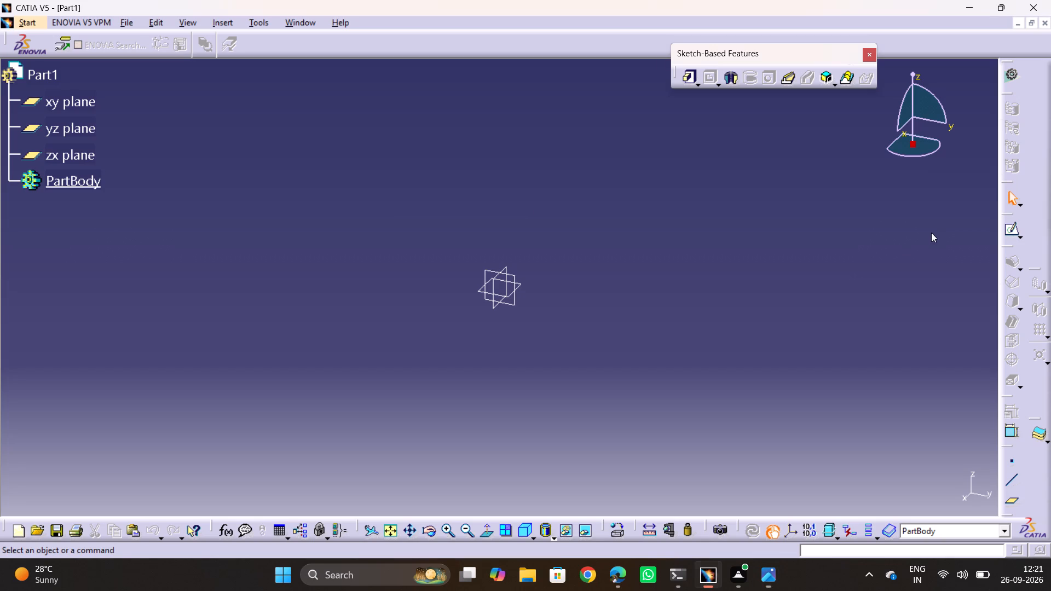
key(alt+Tab)
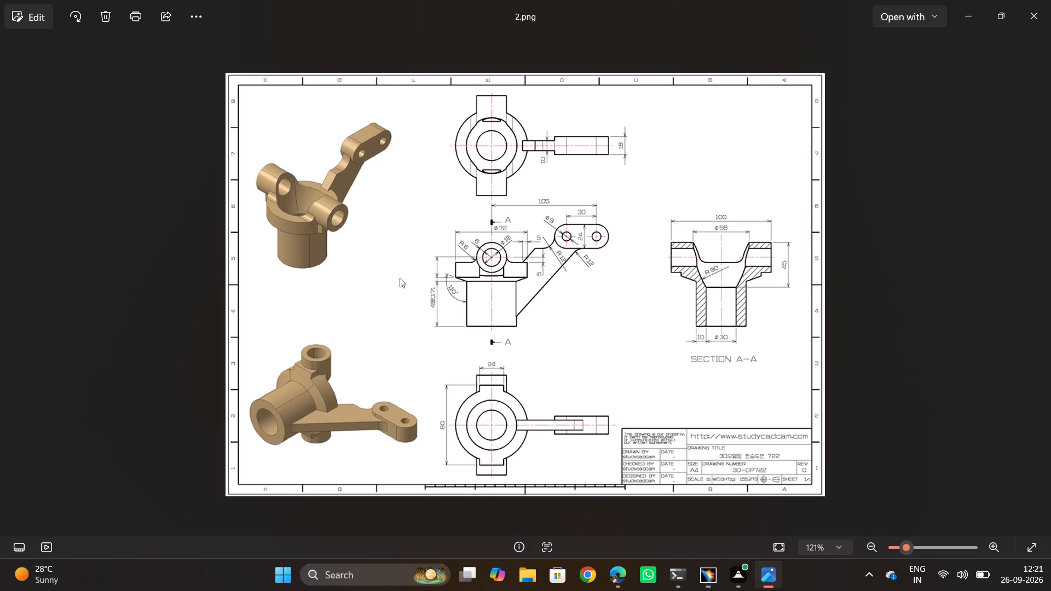
scroll(399, 229, up, 1)
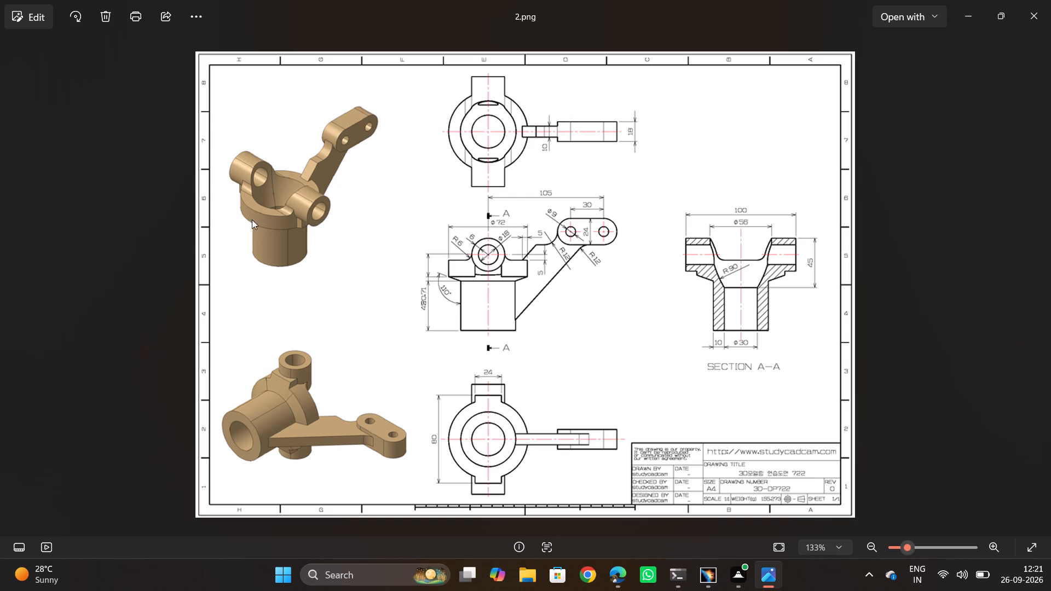
middle_drag(270, 217, 327, 199)
key(alt+Tab)
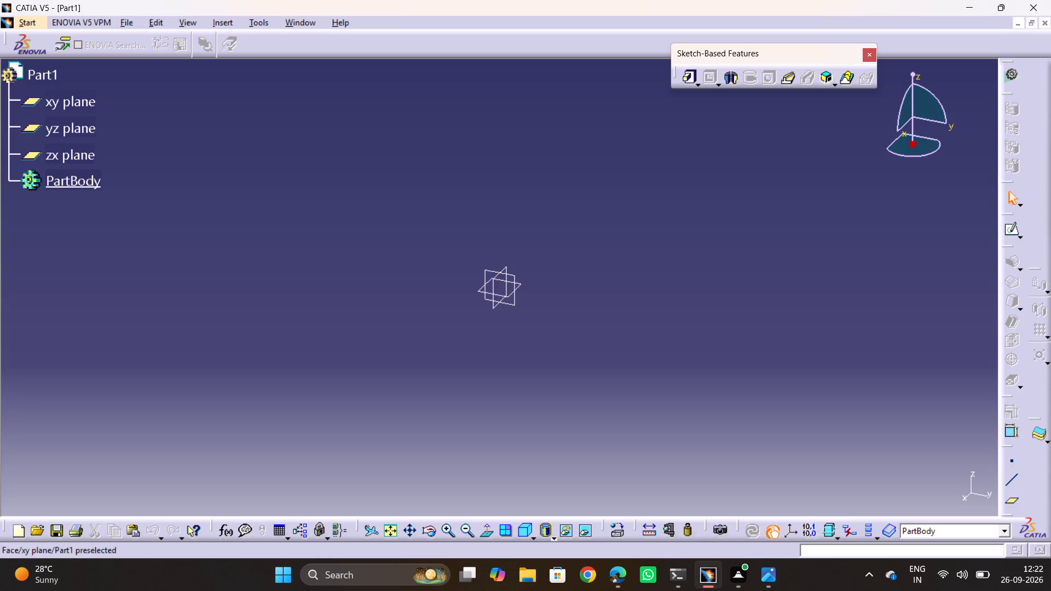
Open a sketch on the yz plane and draw a vertical line about 75 mm long, starting on the horizontal axis.
click(516, 279)
click(1010, 229)
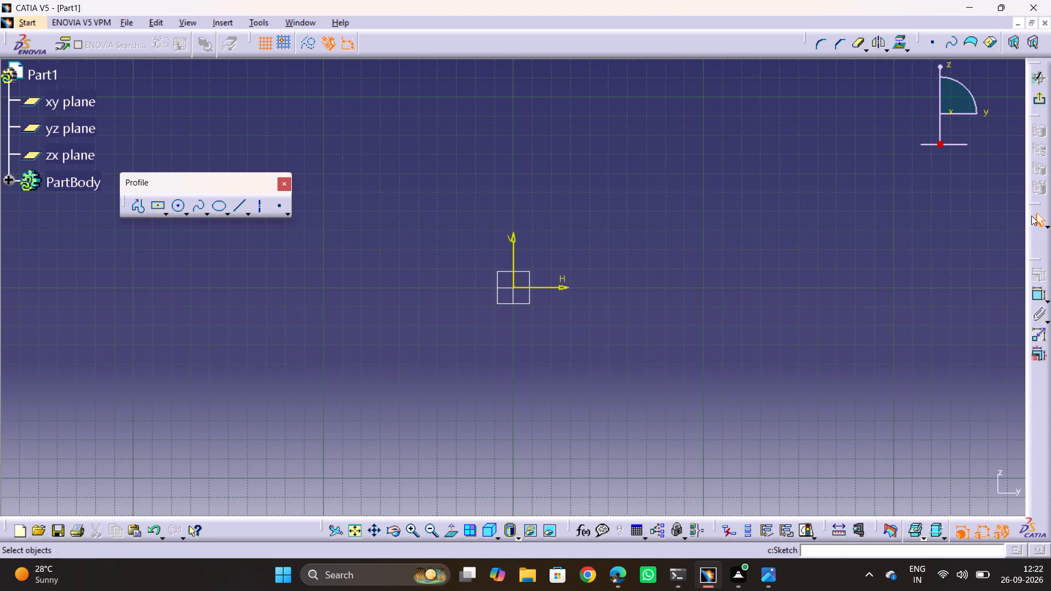
key(alt+Tab)
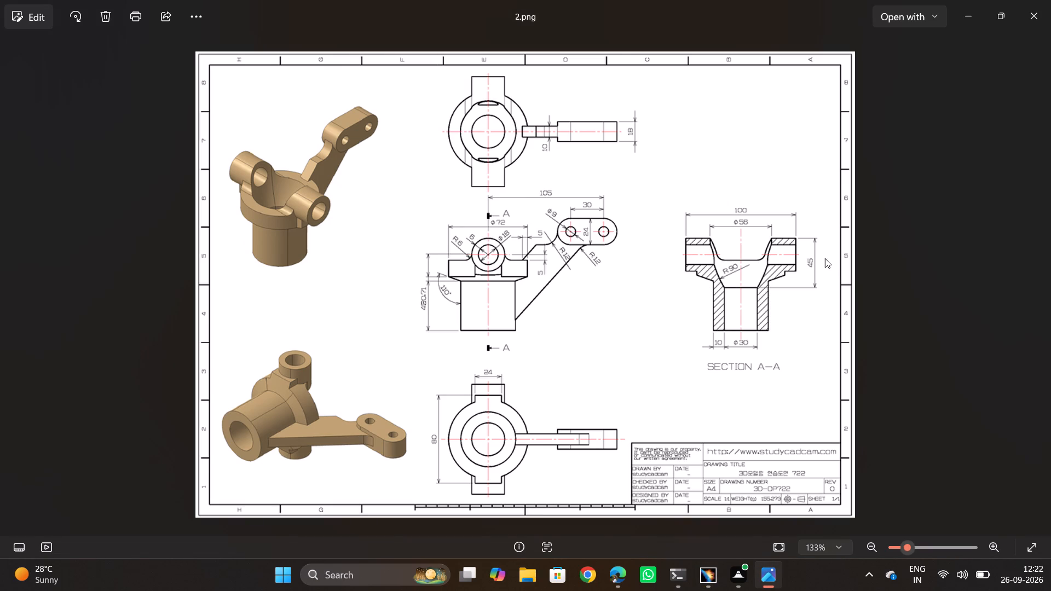
key(alt+Tab)
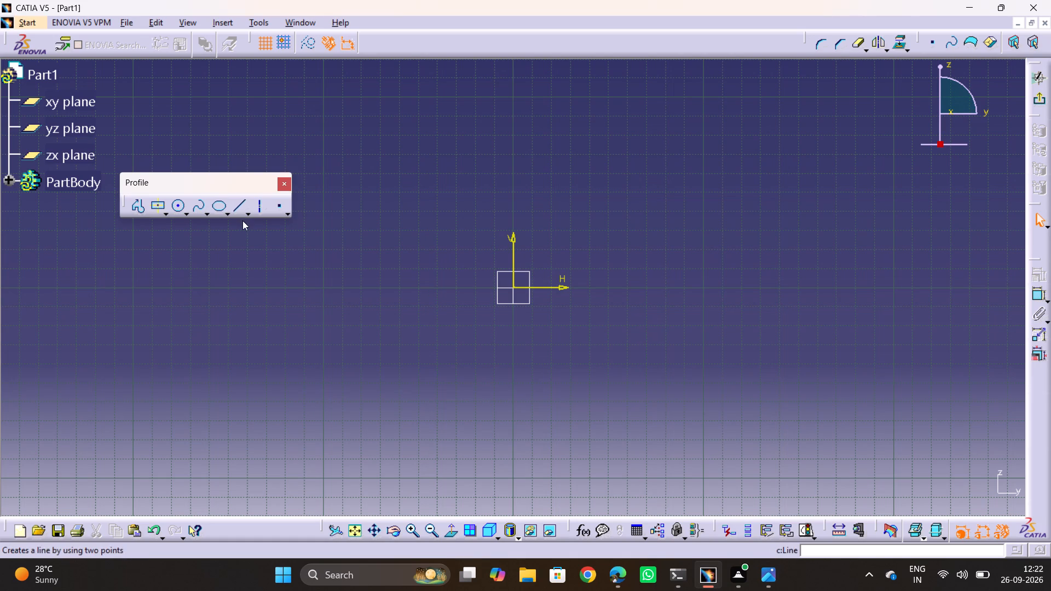
click(240, 209)
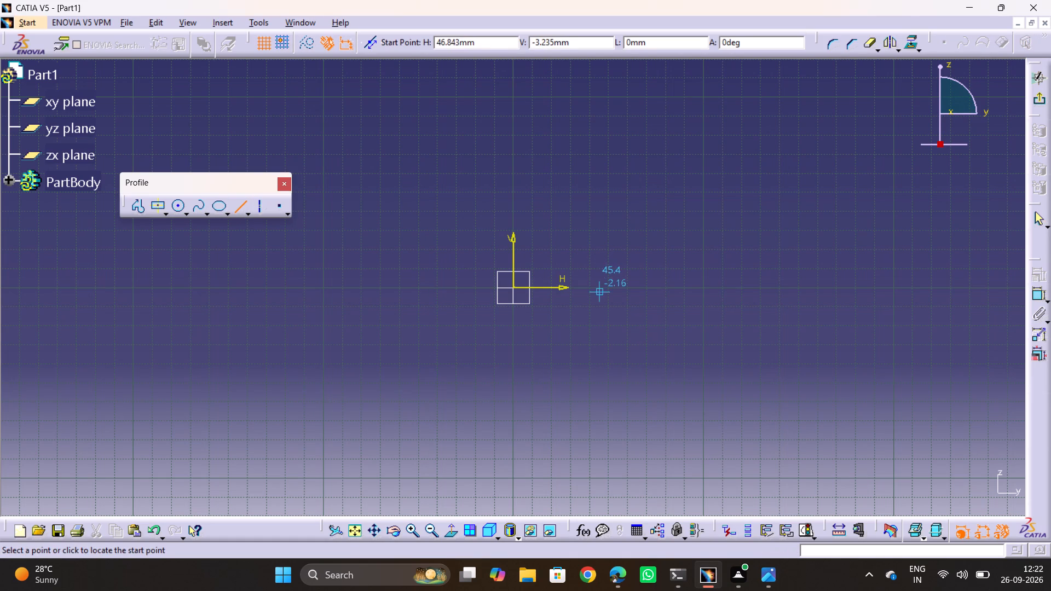
click(603, 287)
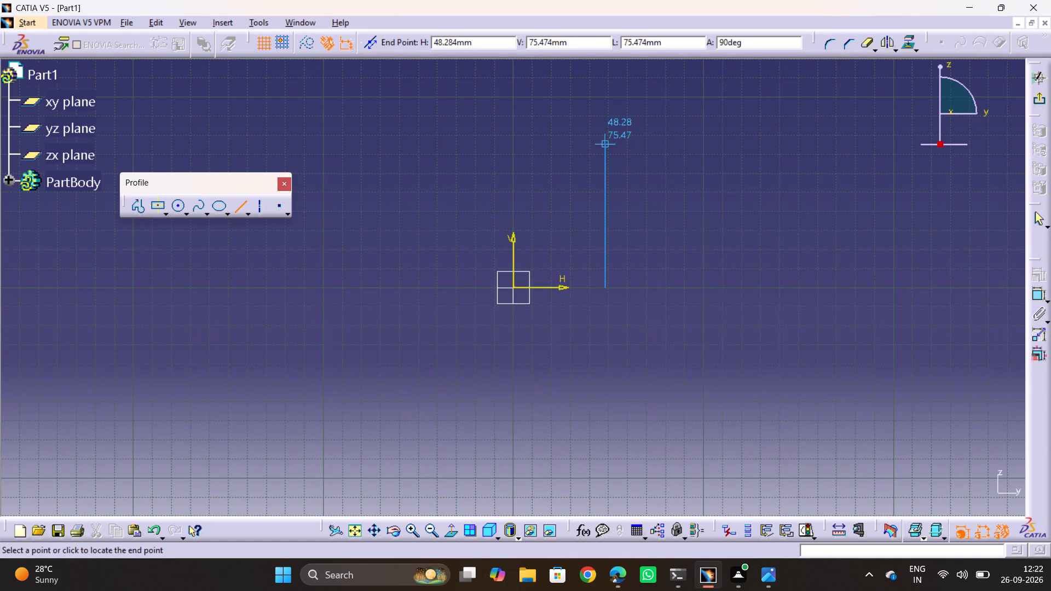
click(604, 142)
click(658, 201)
Dimension the vertical line from the vertical axis and set the distance to 15 mm, following the drawing.
key(alt+Tab)
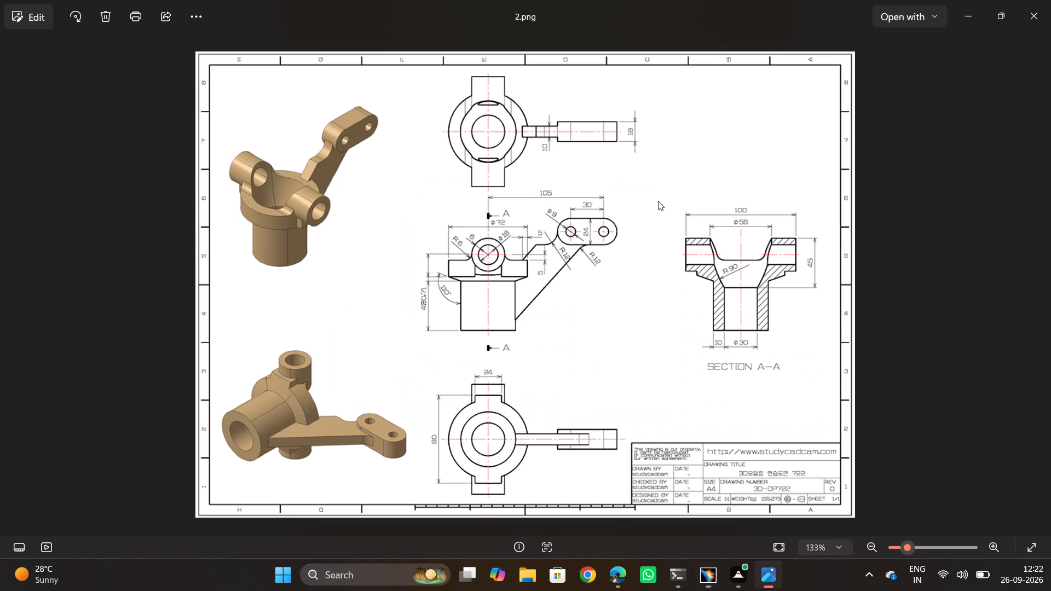
key(alt+Tab)
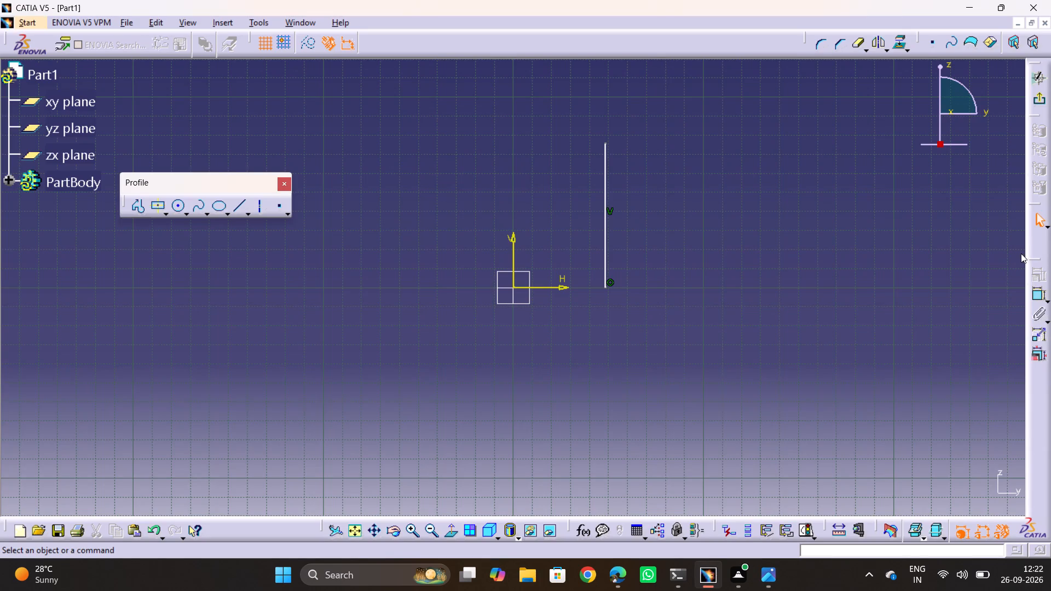
click(1033, 298)
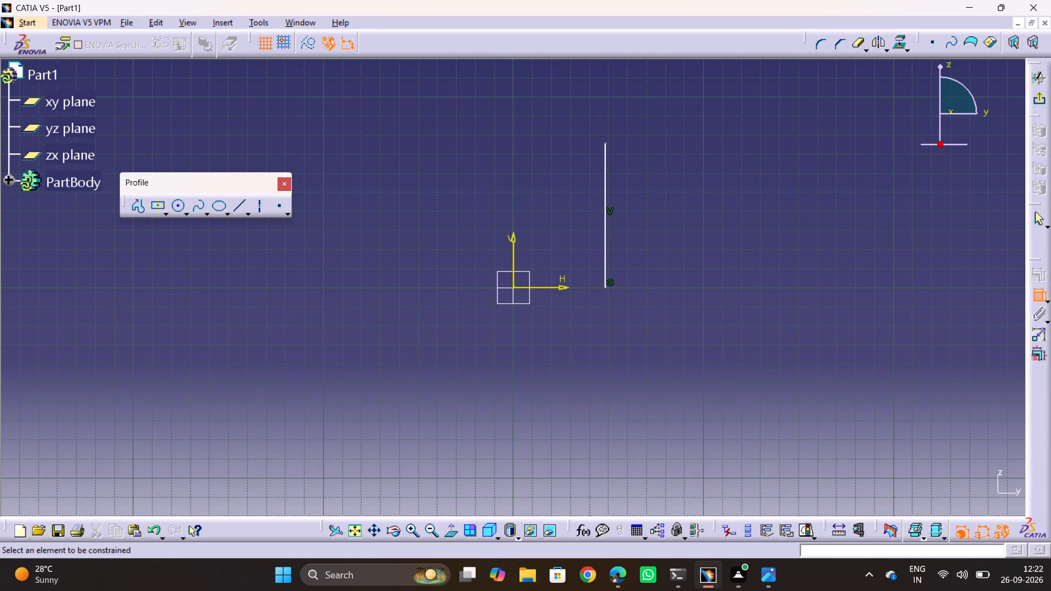
click(514, 259)
click(604, 234)
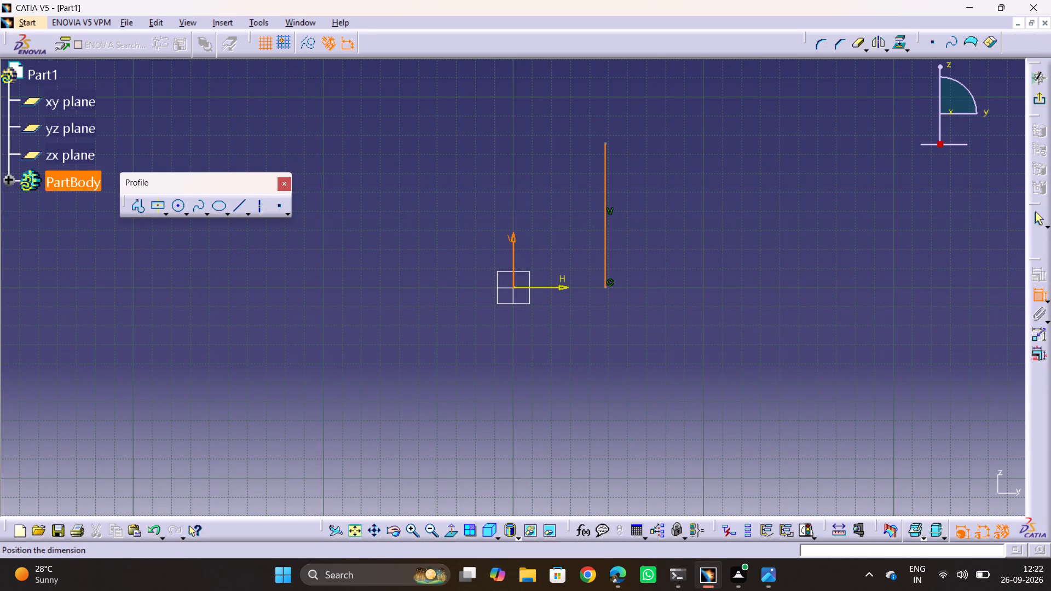
click(556, 337)
double_click(557, 339)
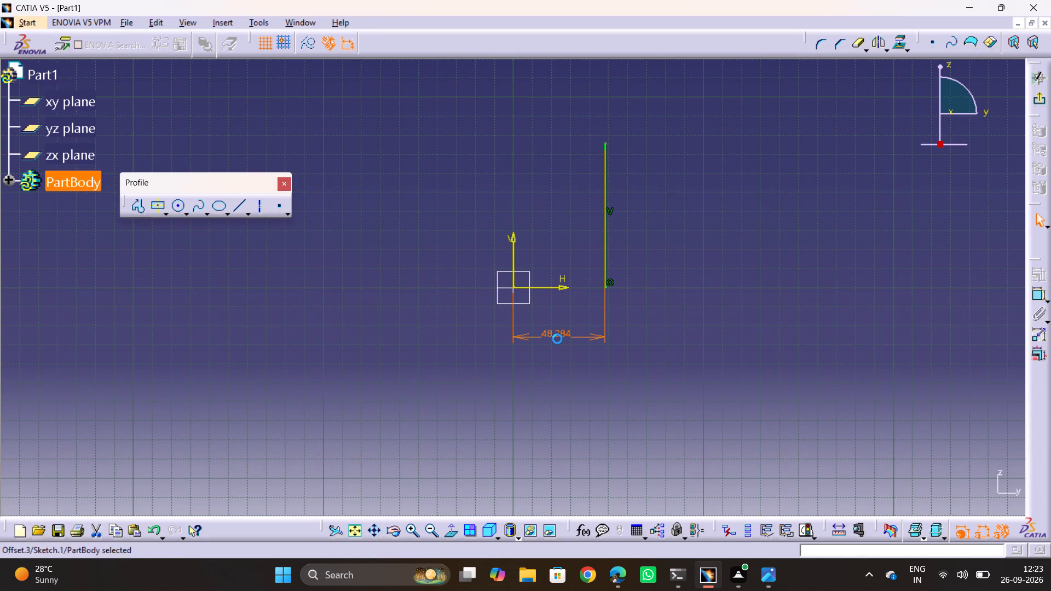
text(15)
key(Return)
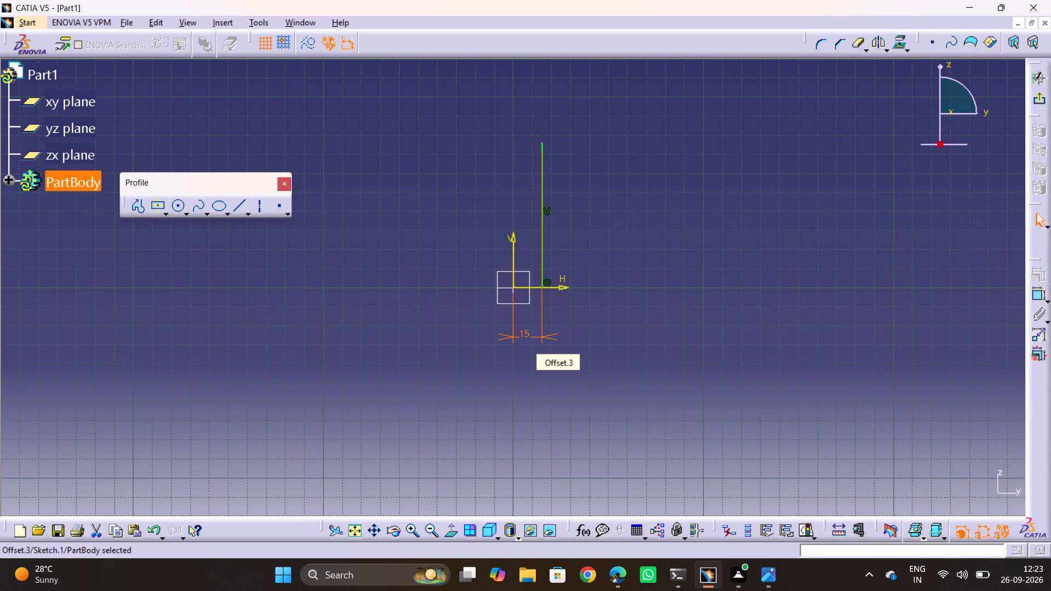
click(628, 225)
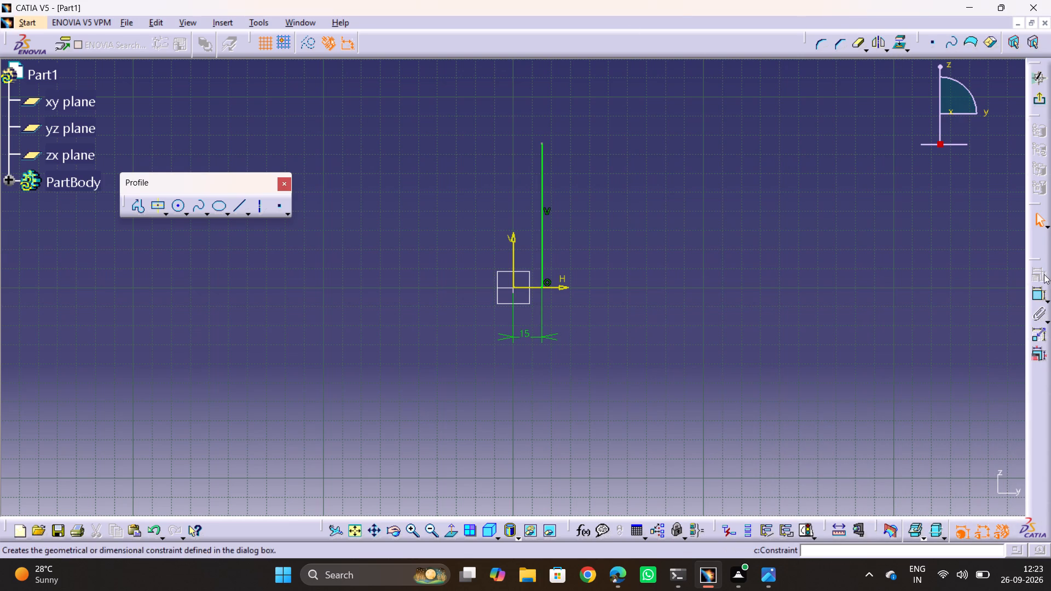
Draw a second vertical line about 75 mm long from the horizontal axis, about 19 mm outside the first line.
click(238, 210)
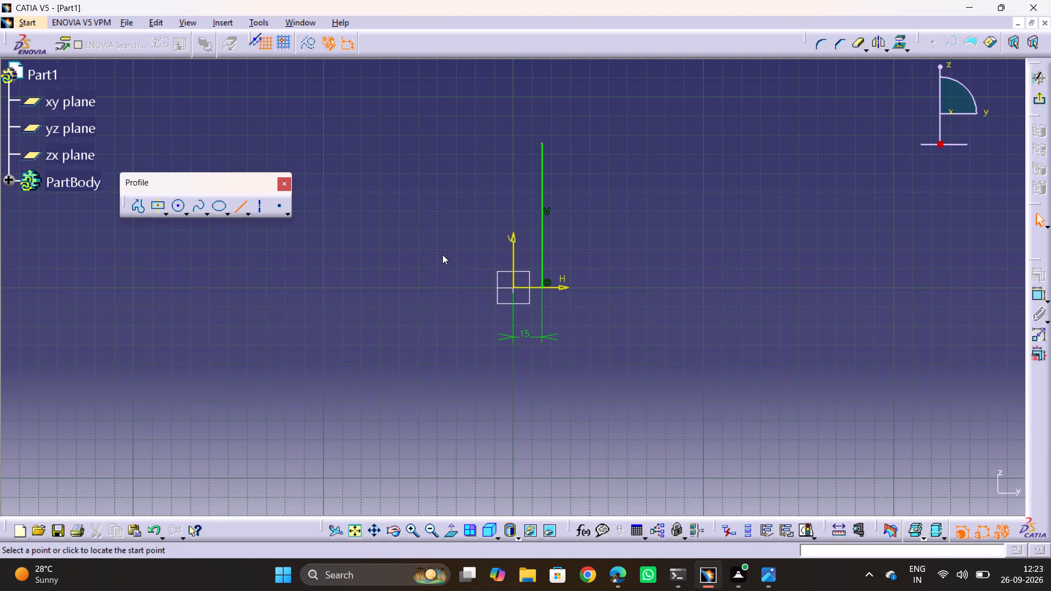
click(579, 285)
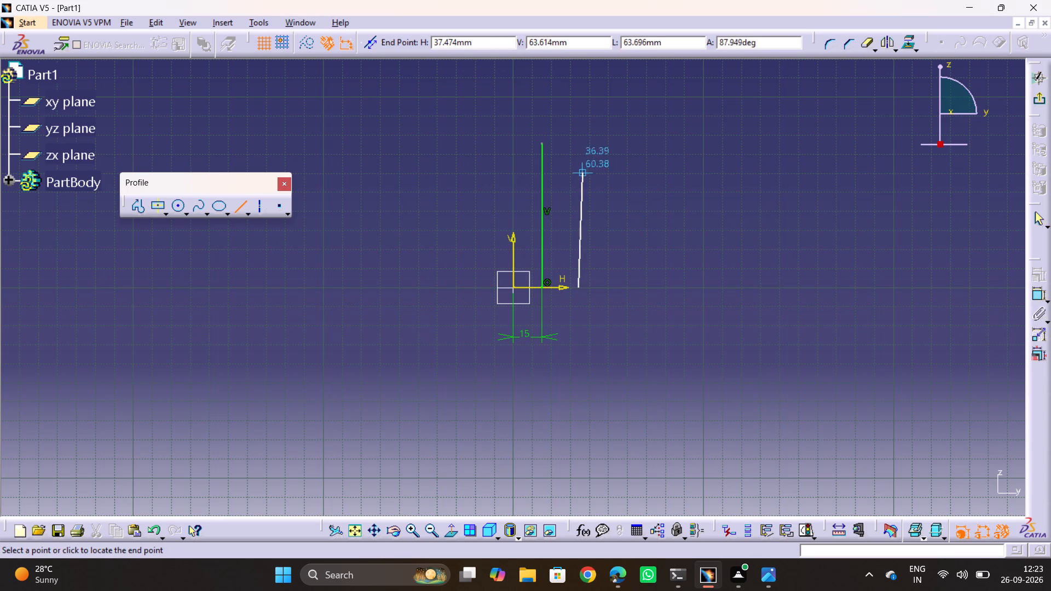
click(575, 146)
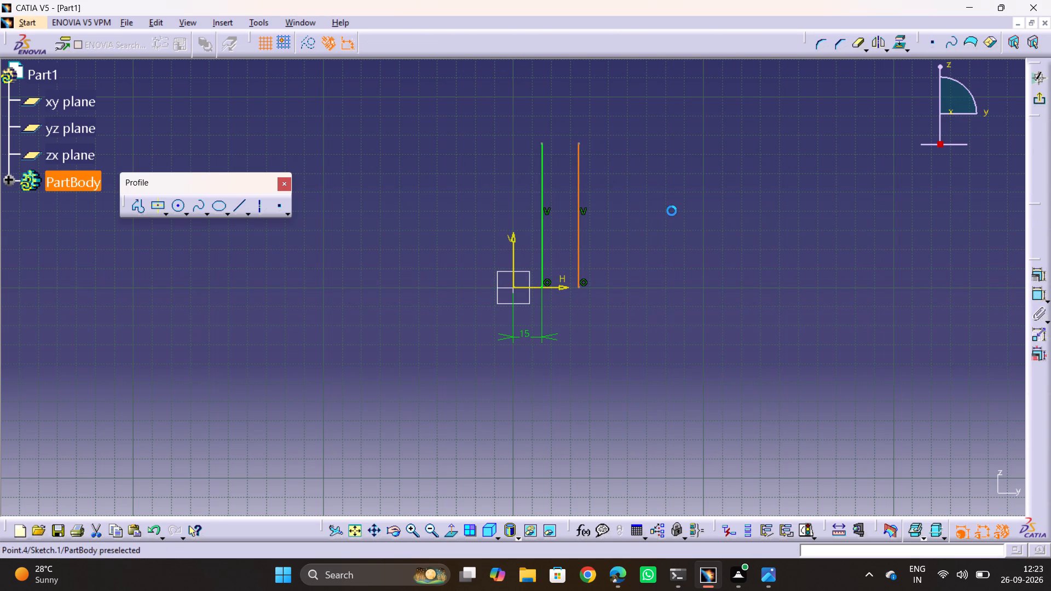
Dimension the gap between the two vertical lines and set it to 10 mm.
click(1033, 298)
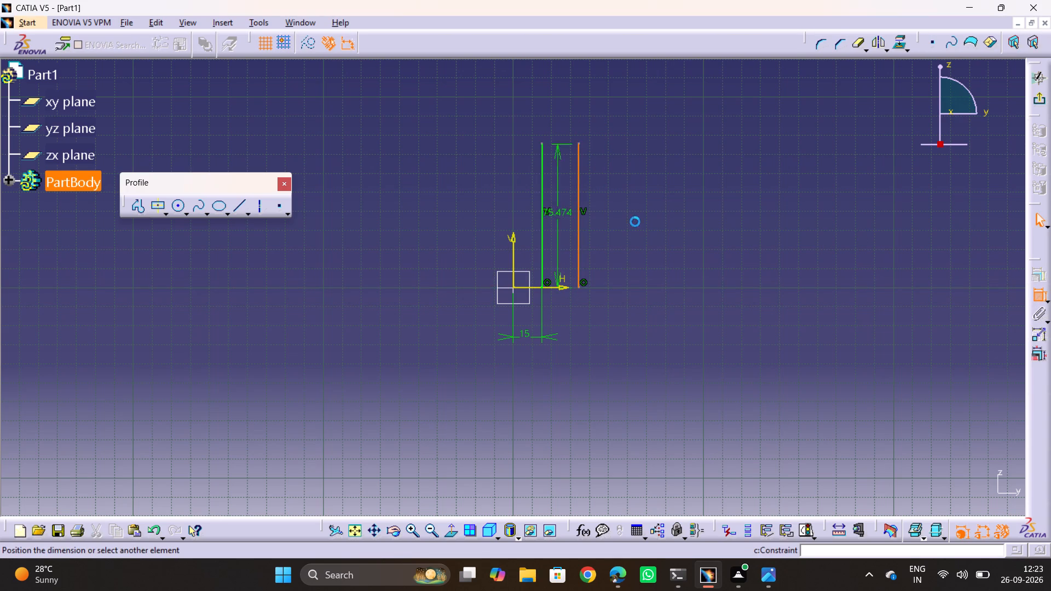
click(544, 230)
click(552, 336)
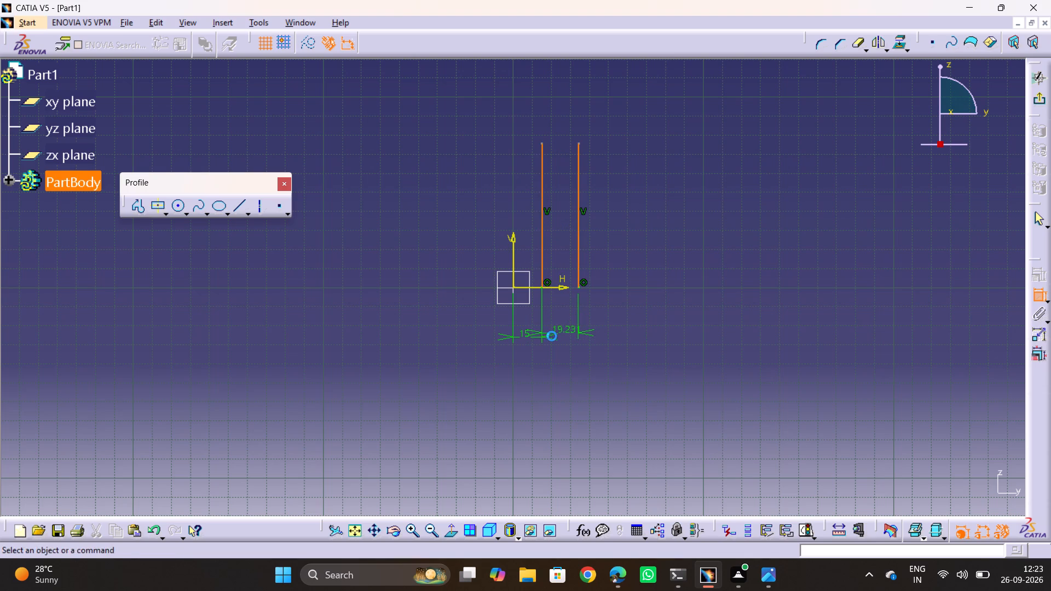
double_click(560, 330)
text(10)
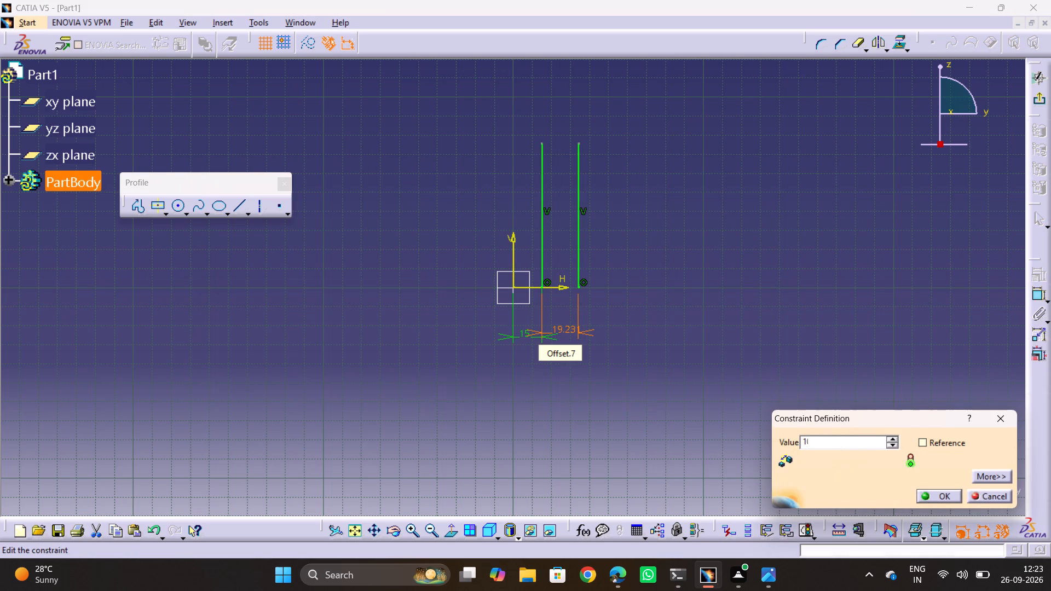
key(Return)
click(673, 300)
ctrl+middle_drag(598, 213, 600, 193)
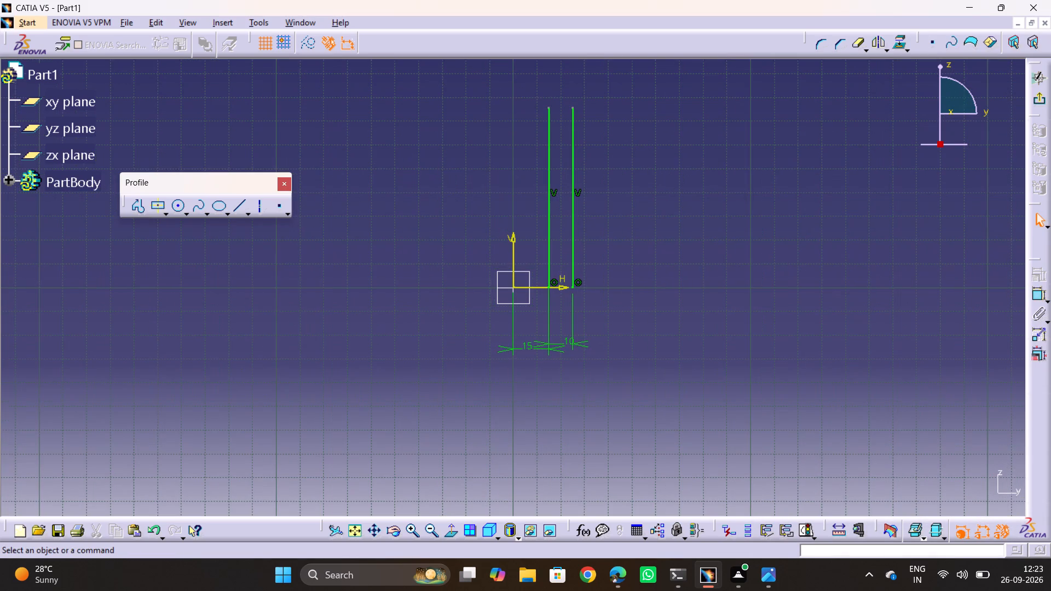
Switch to reference drawing 2.png and examine the front view and section A-A for the lower cylinder's height dimensions.
key(alt+Tab)
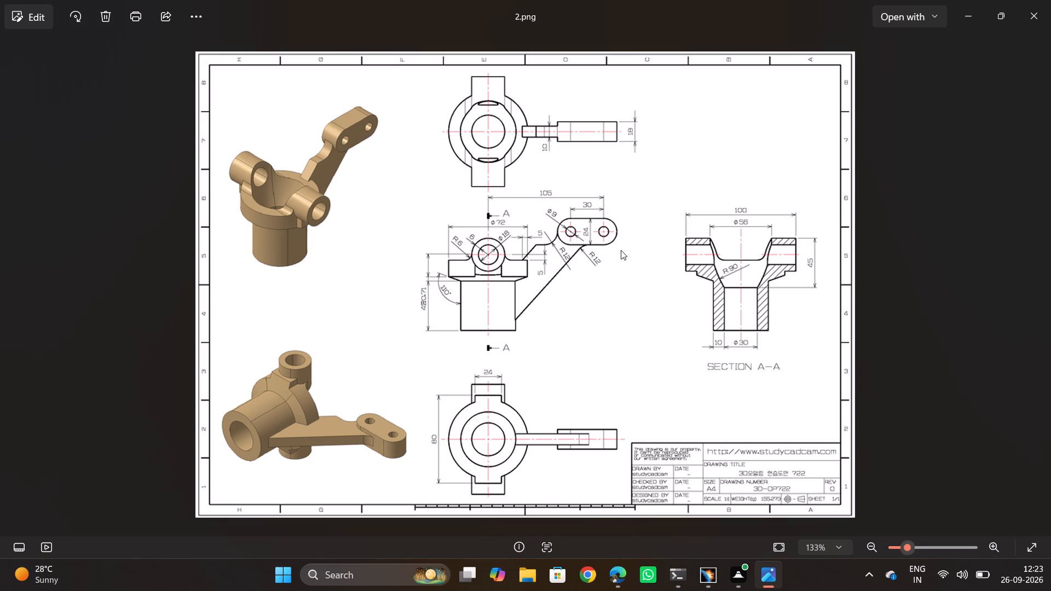
ctrl+middle_drag(737, 241, 771, 186)
ctrl+middle_drag(592, 241, 669, 182)
scroll(749, 276, up, 4)
middle_drag(857, 274, 854, 274)
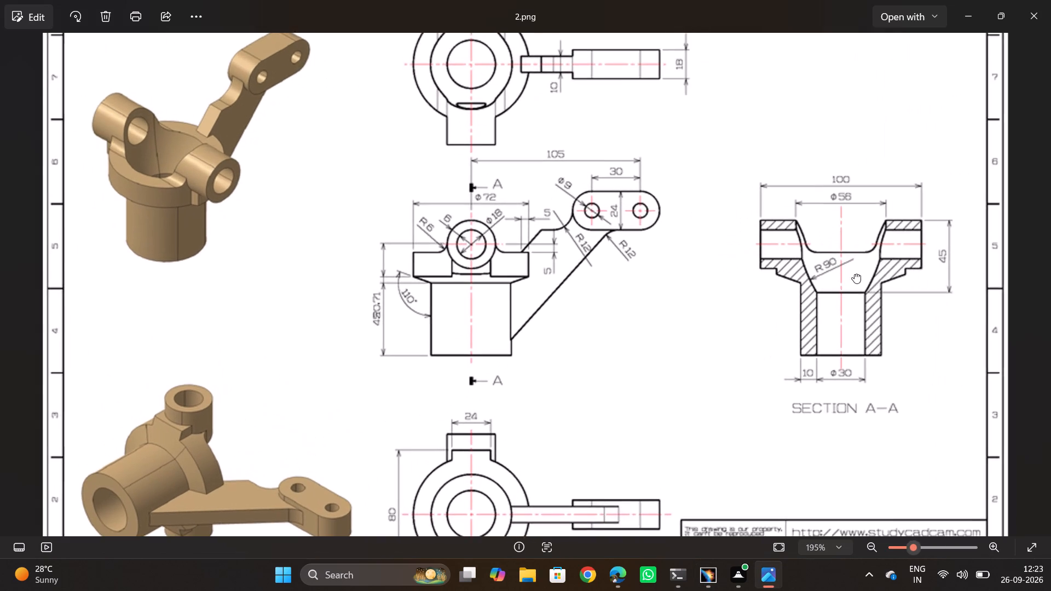
middle_drag(854, 274, 654, 242)
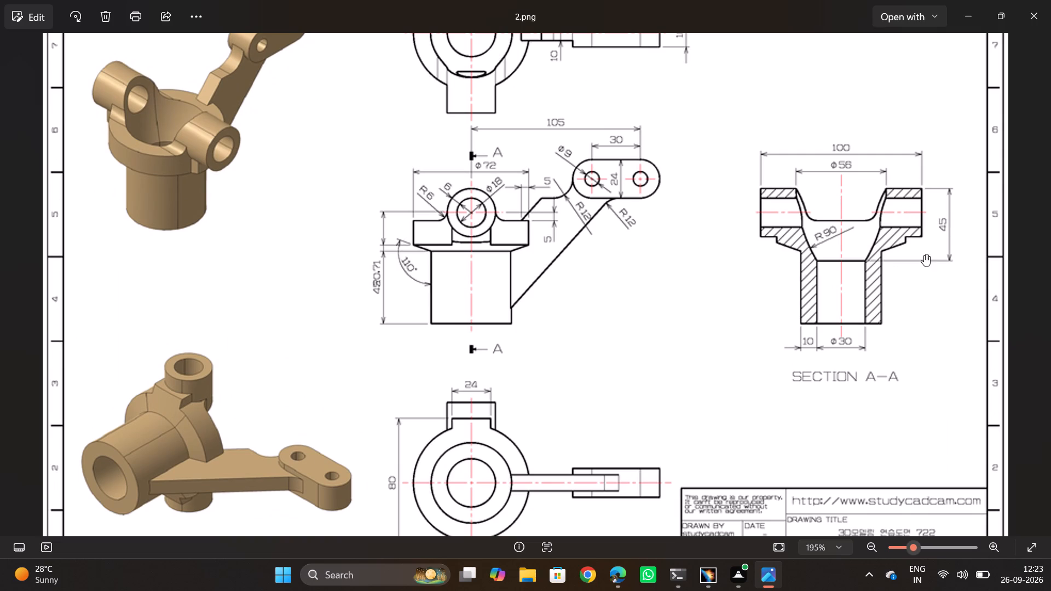
ctrl+middle_drag(519, 258, 514, 273)
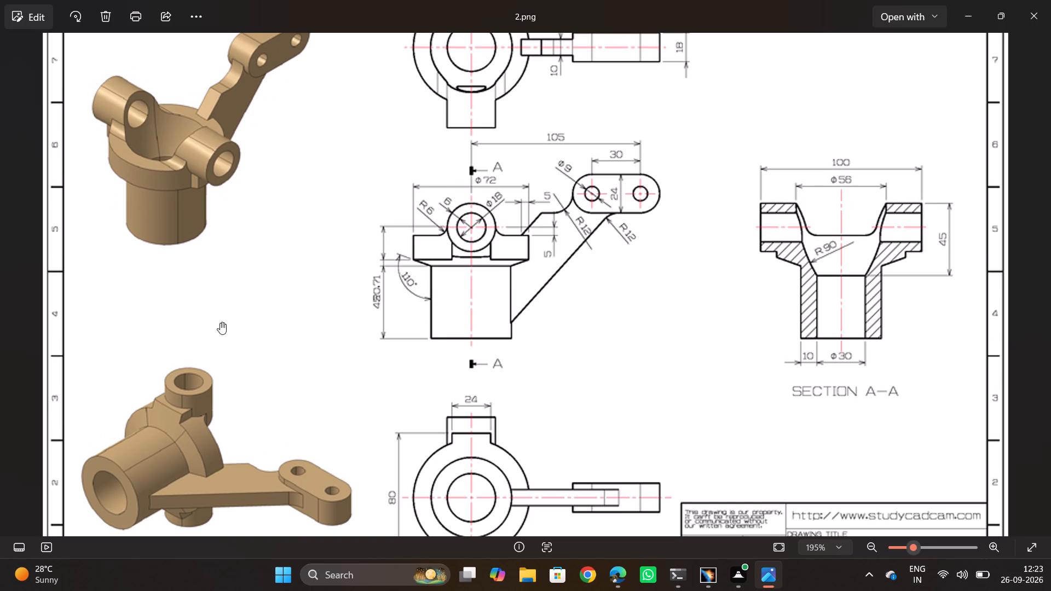
ctrl+middle_drag(419, 285, 524, 188)
scroll(511, 205, up, 1)
middle_drag(511, 213, 531, 339)
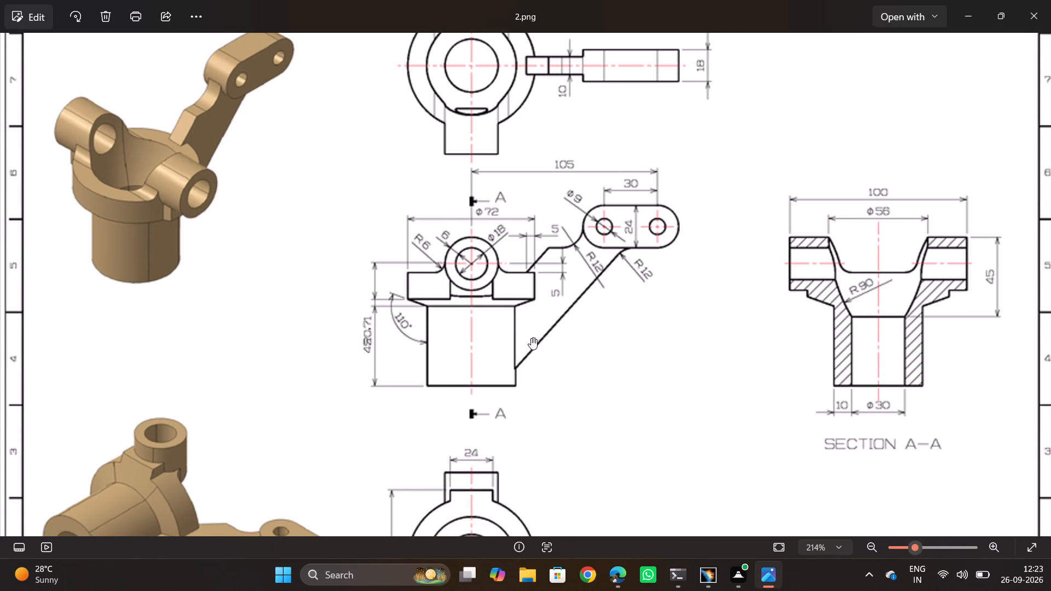
scroll(369, 358, up, 13)
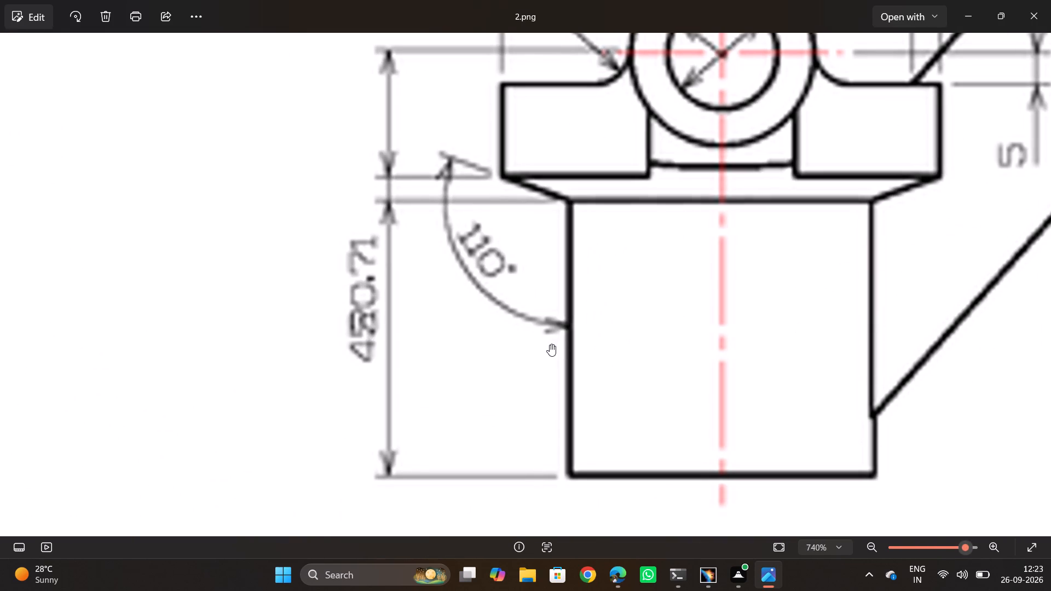
ctrl+scroll(550, 344, down, 5)
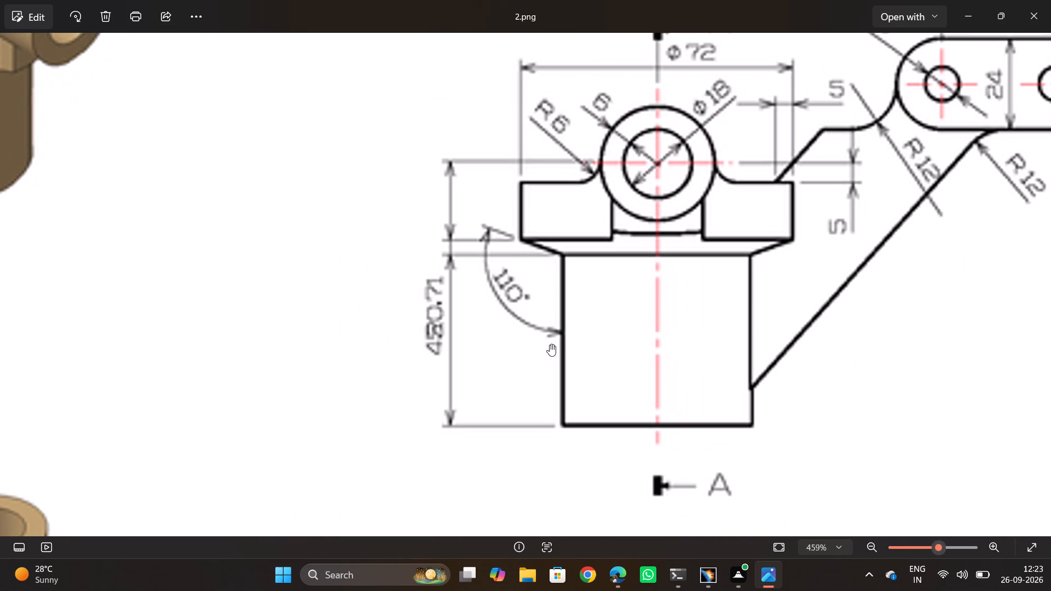
ctrl+scroll(550, 344, down, 5)
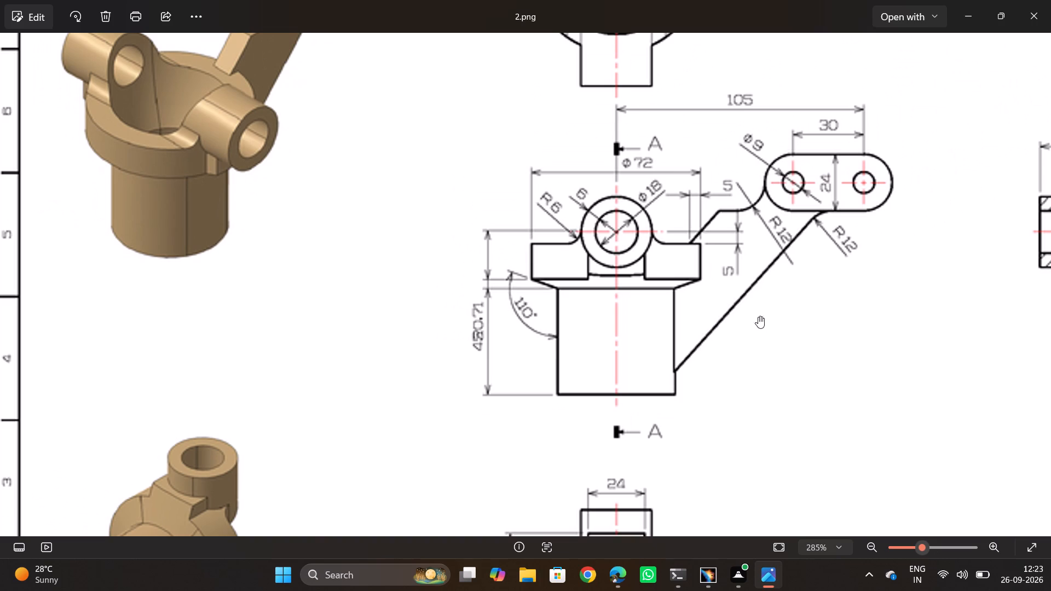
ctrl+scroll(851, 280, down, 4)
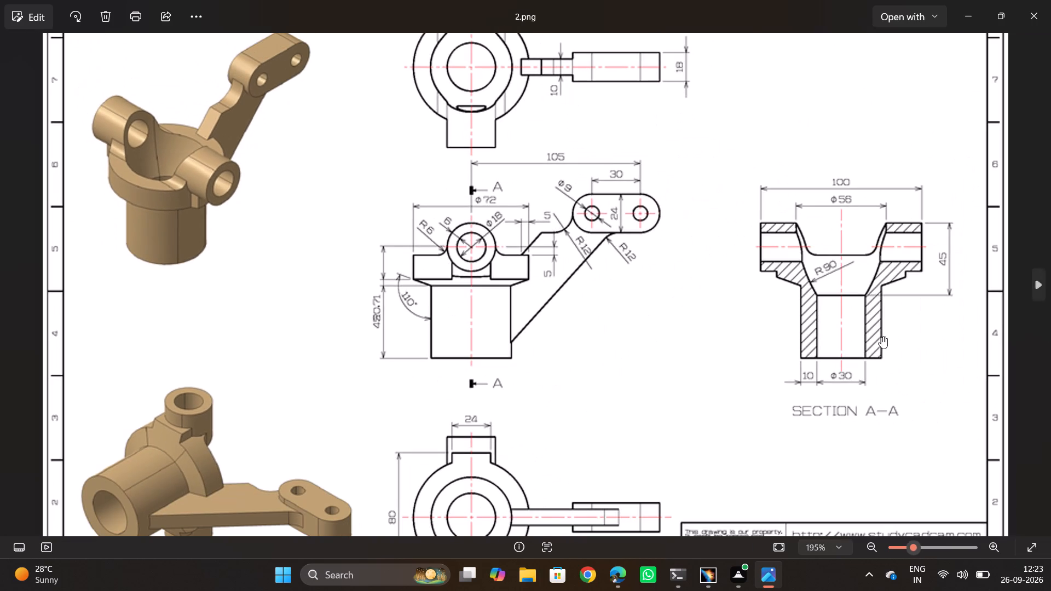
ctrl+scroll(916, 335, up, 3)
middle_drag(916, 335, 758, 349)
Return to the CATIA sketch, dimension the outer vertical line's length and set it to 40 mm.
key(alt+Tab)
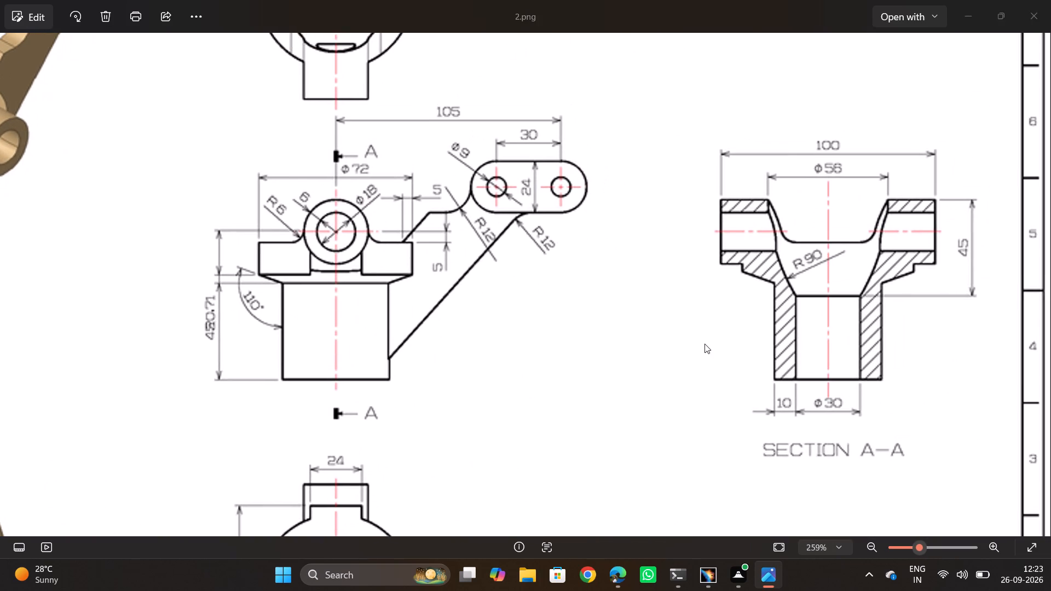
middle_drag(655, 352, 653, 387)
middle_drag(777, 291, 788, 346)
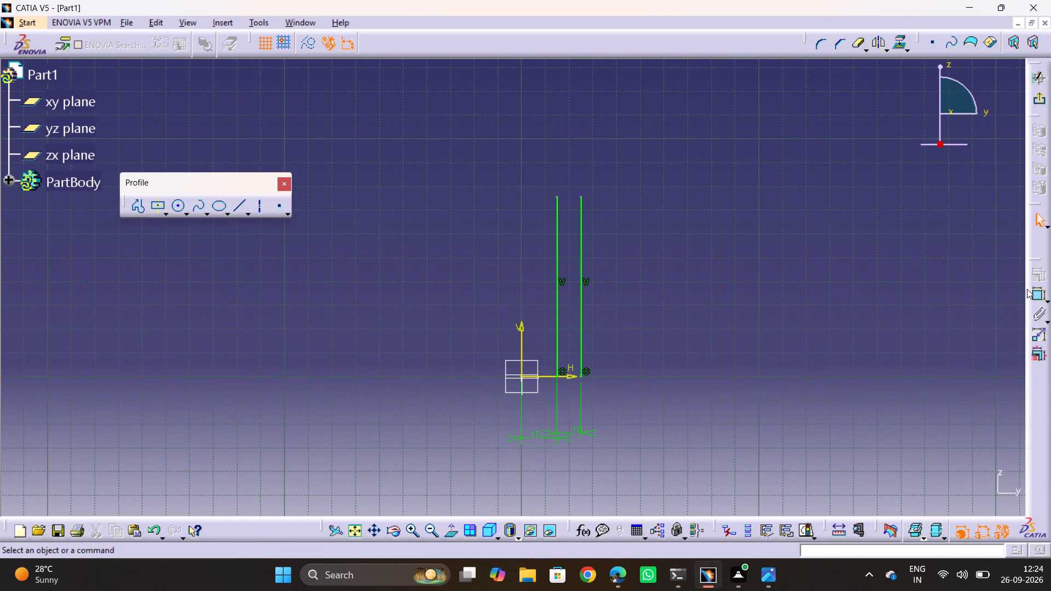
click(1038, 294)
click(584, 299)
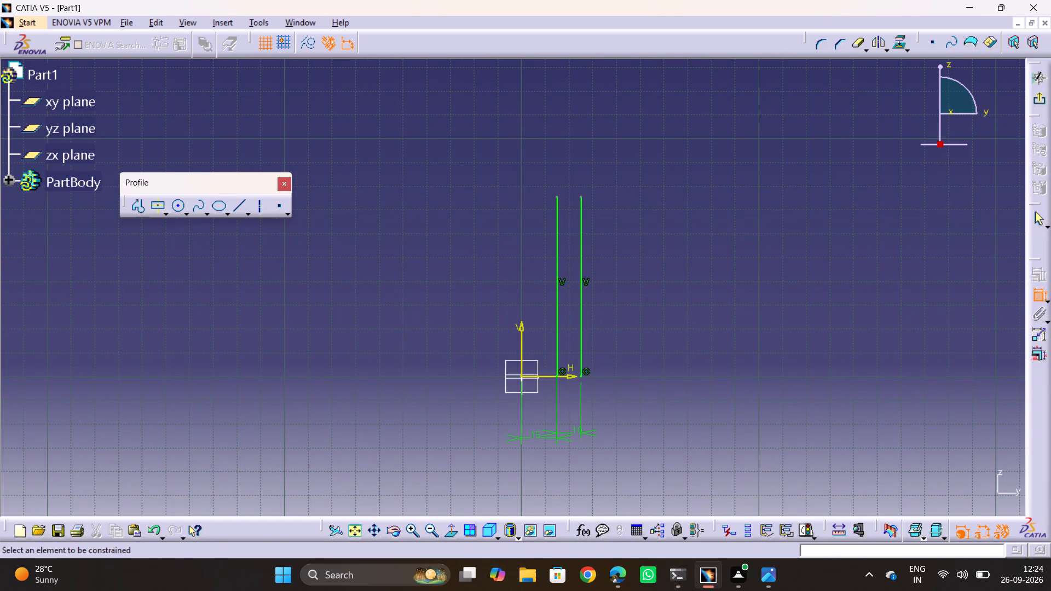
click(581, 308)
click(656, 300)
double_click(662, 293)
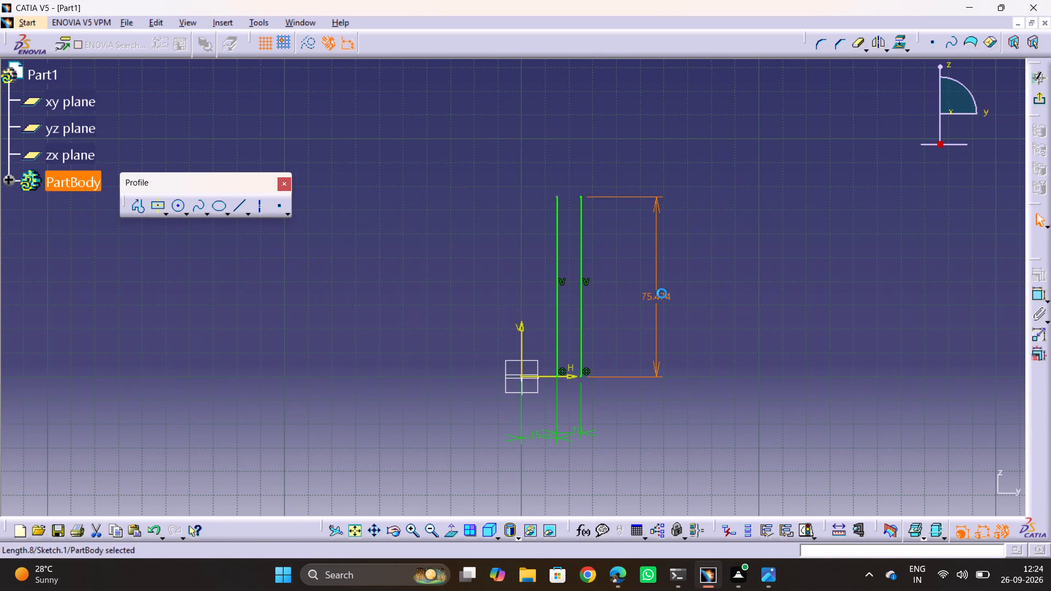
text(40)
key(Return)
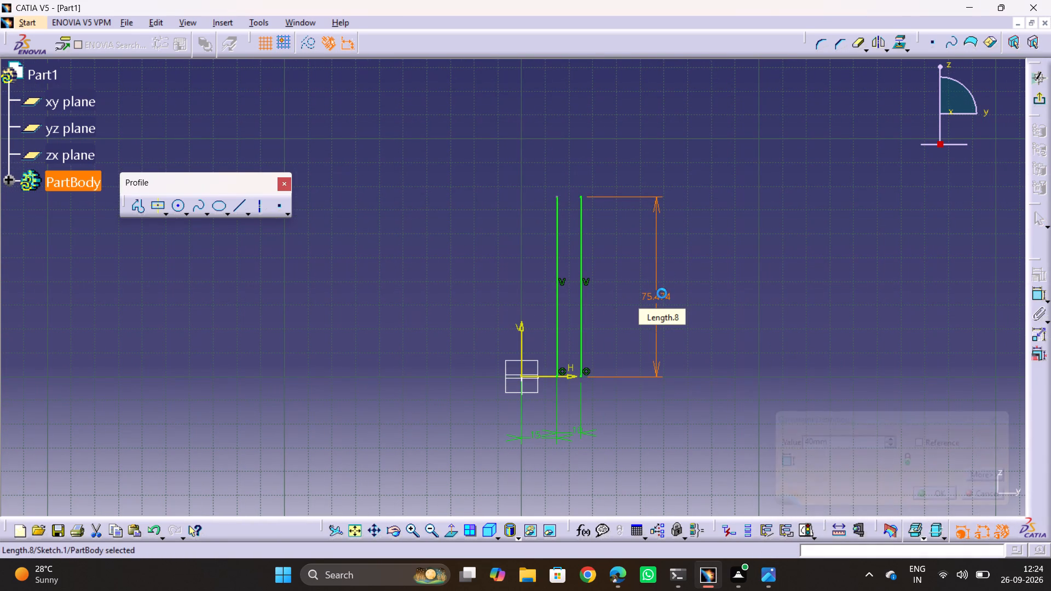
click(755, 282)
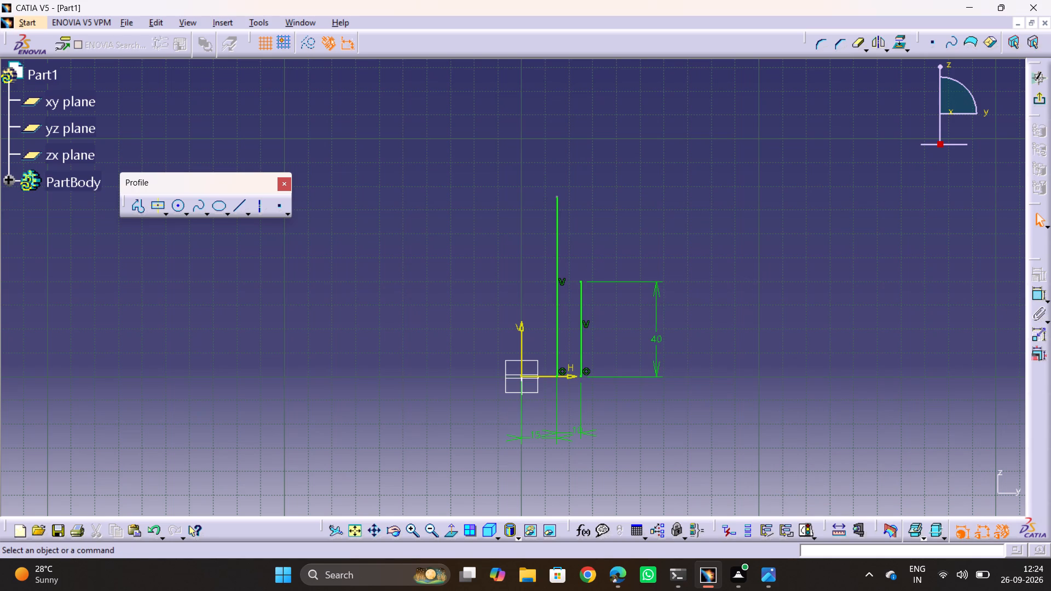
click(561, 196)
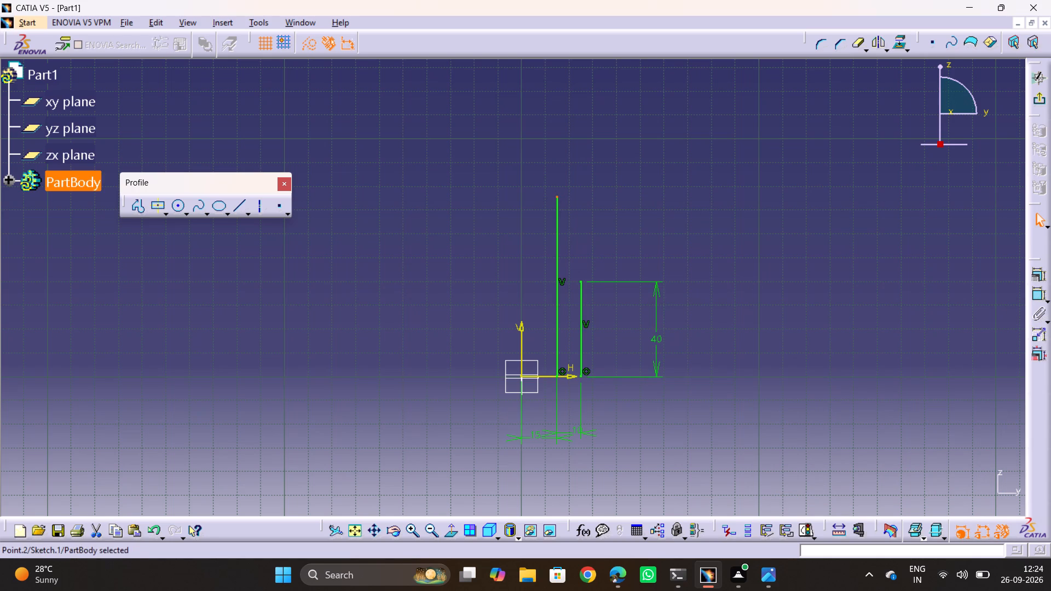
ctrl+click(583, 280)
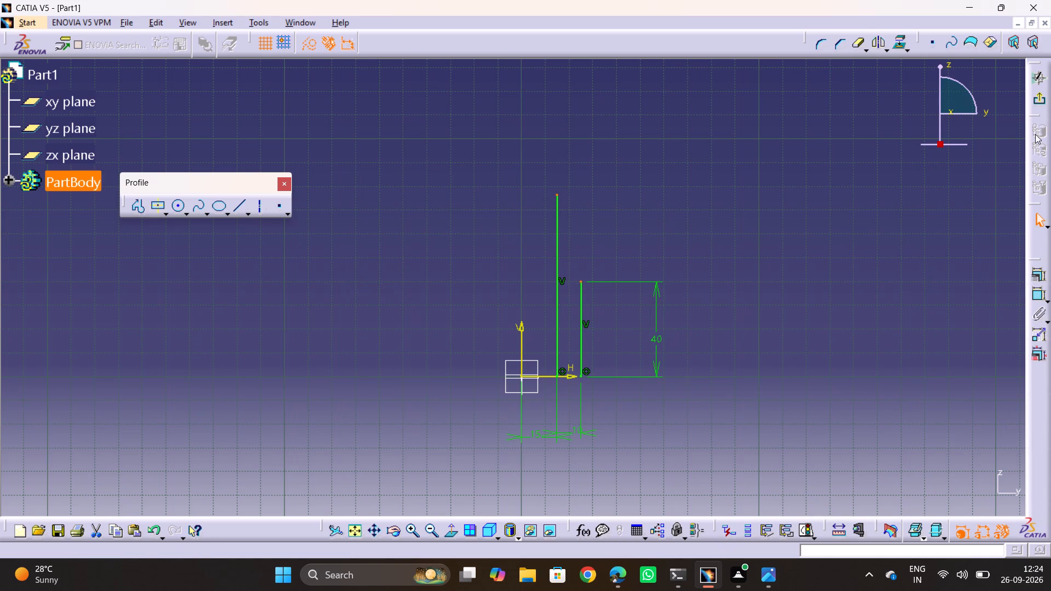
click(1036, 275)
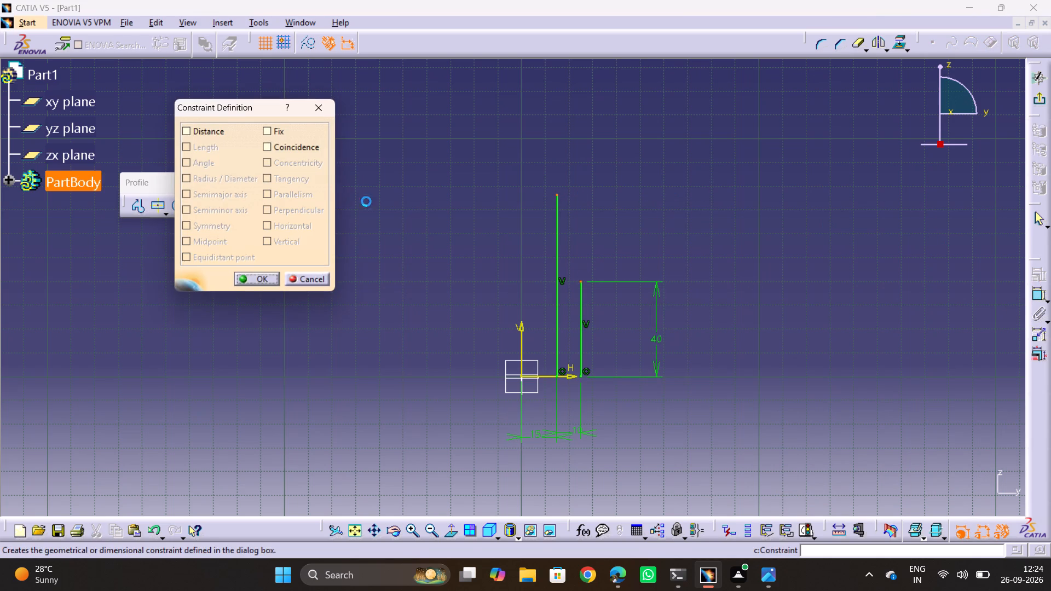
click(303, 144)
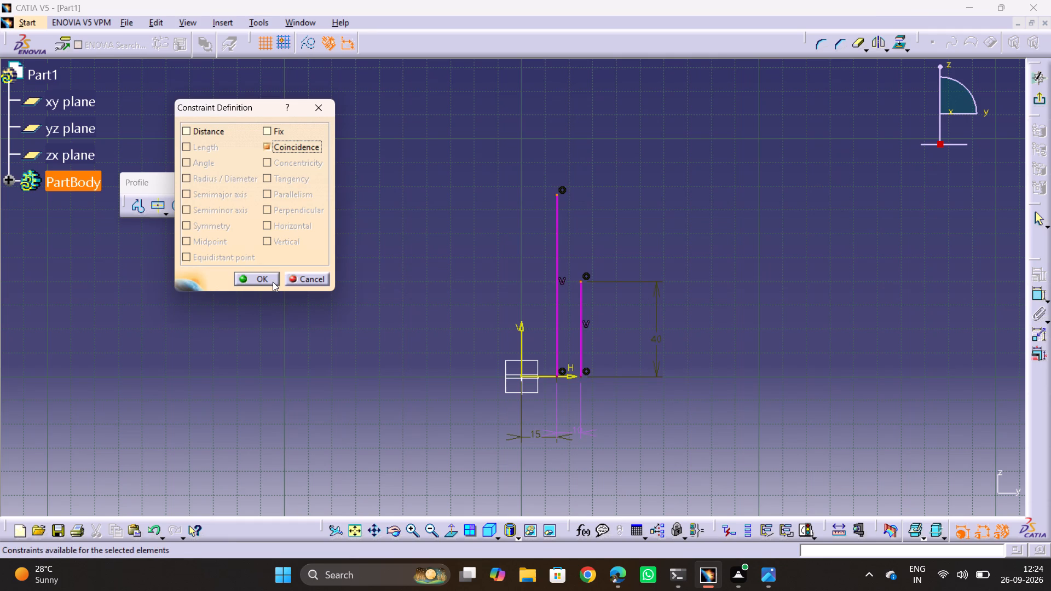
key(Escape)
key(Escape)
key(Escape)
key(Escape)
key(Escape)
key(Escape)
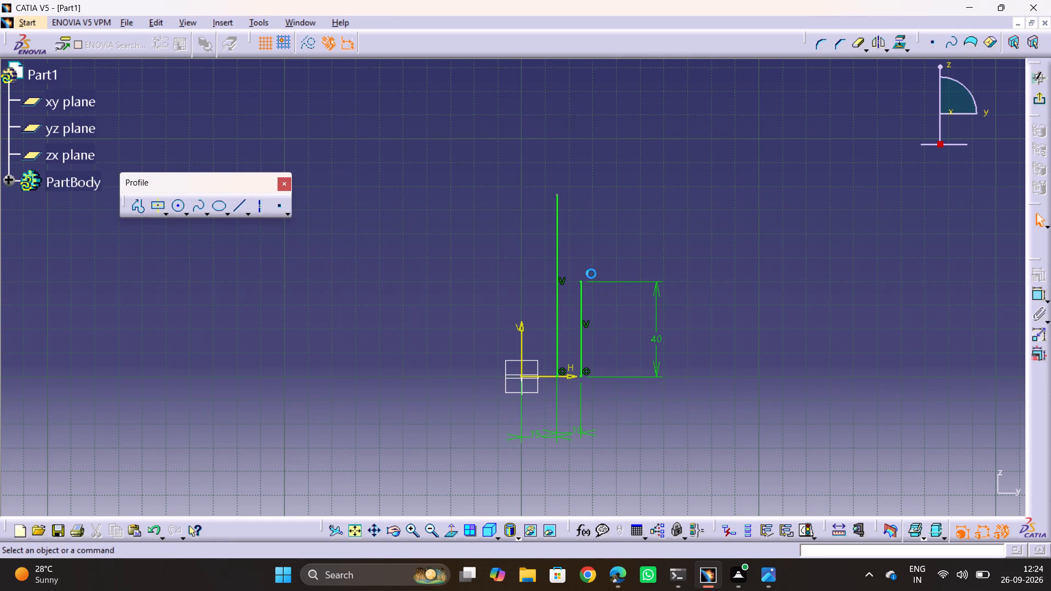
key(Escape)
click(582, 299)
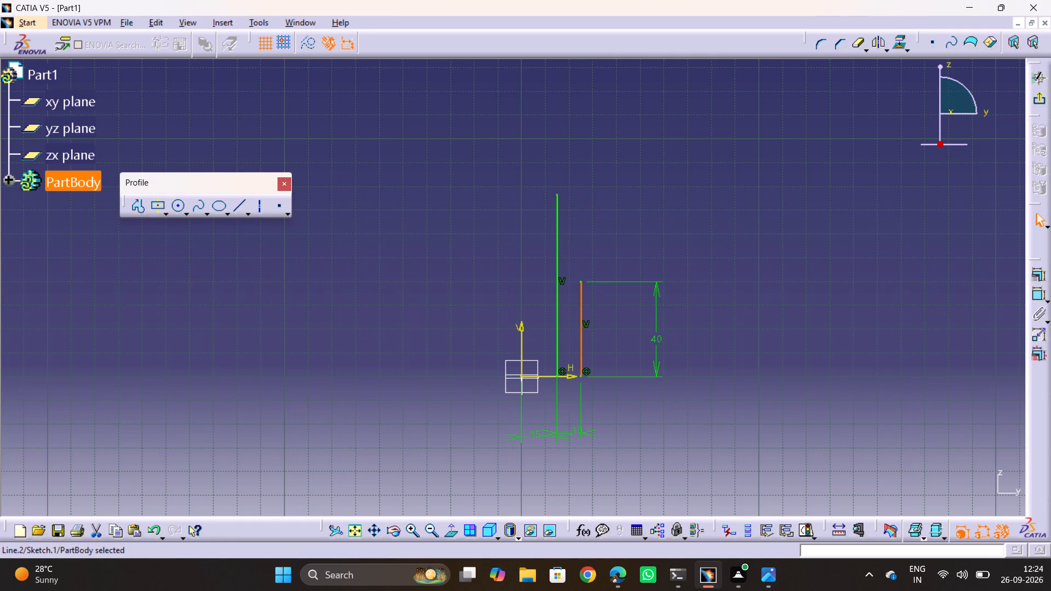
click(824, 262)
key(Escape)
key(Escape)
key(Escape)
Dimension the inner vertical line's length and set it to 40 mm.
click(557, 236)
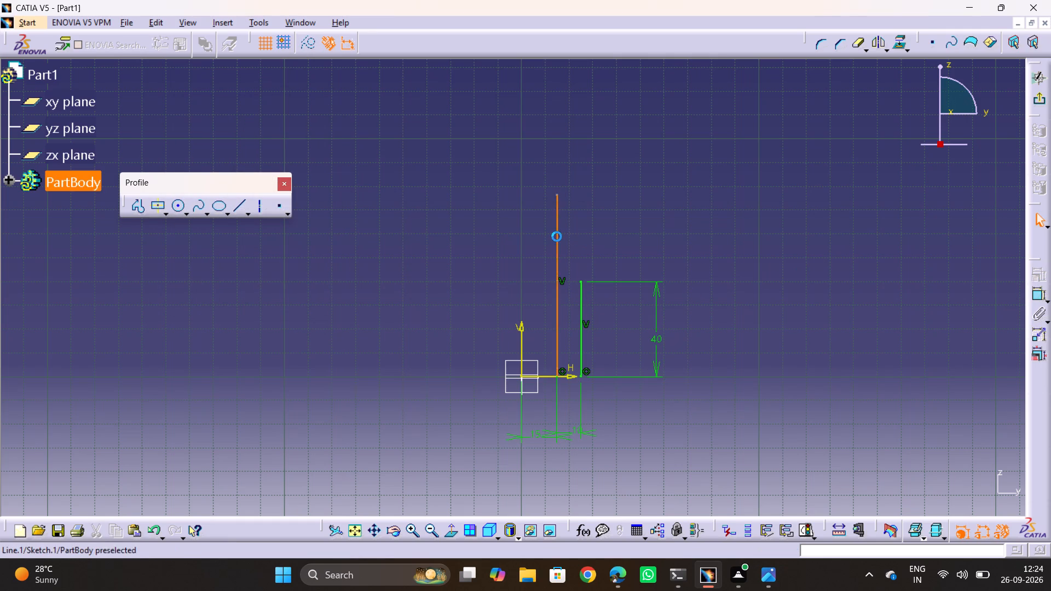
click(1035, 300)
click(1015, 307)
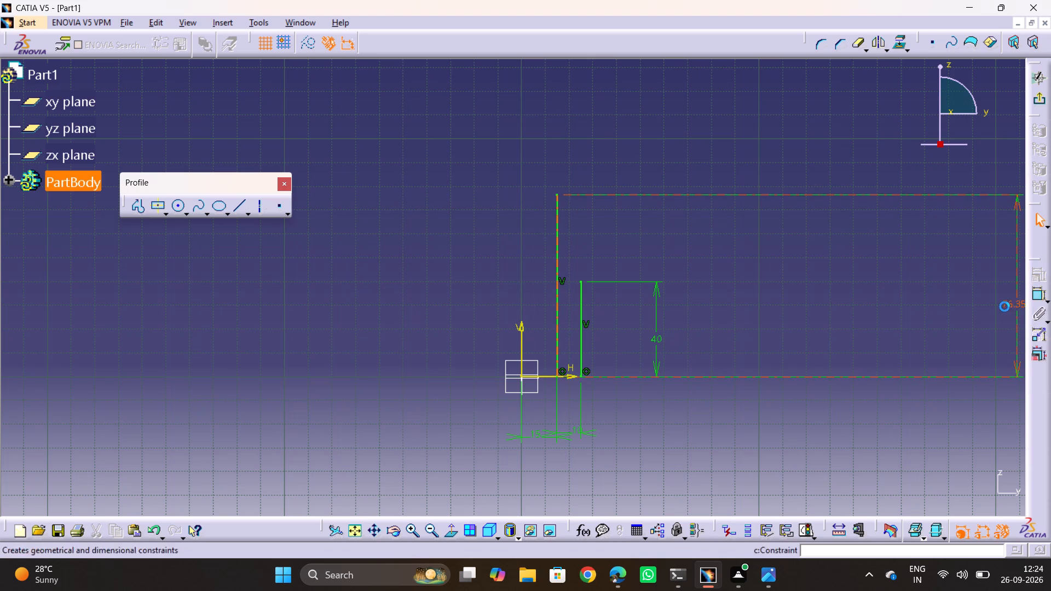
double_click(1007, 305)
text(40)
key(Return)
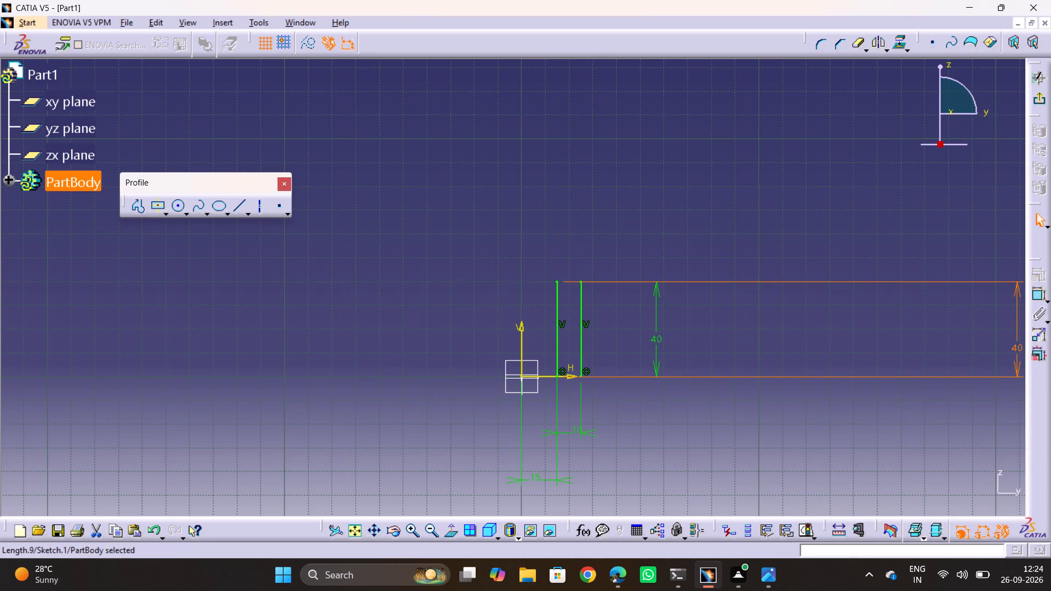
click(734, 300)
Draw a 10 mm horizontal line joining the lower endpoints of the two vertical lines.
ctrl+middle_drag(672, 361, 696, 272)
middle_drag(631, 356, 533, 230)
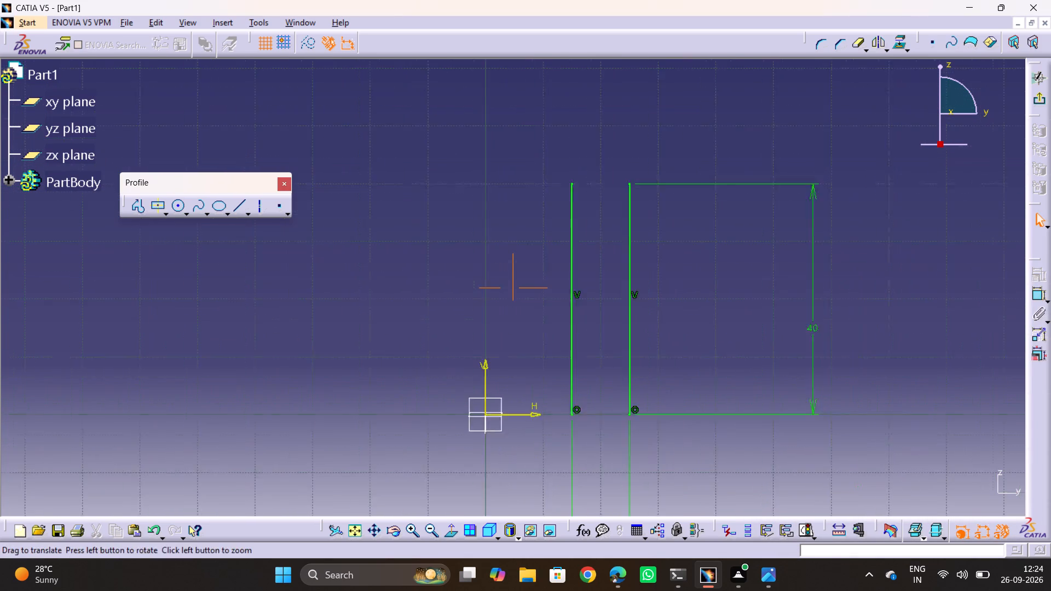
middle_drag(533, 230, 487, 205)
scroll(301, 167, up, 1)
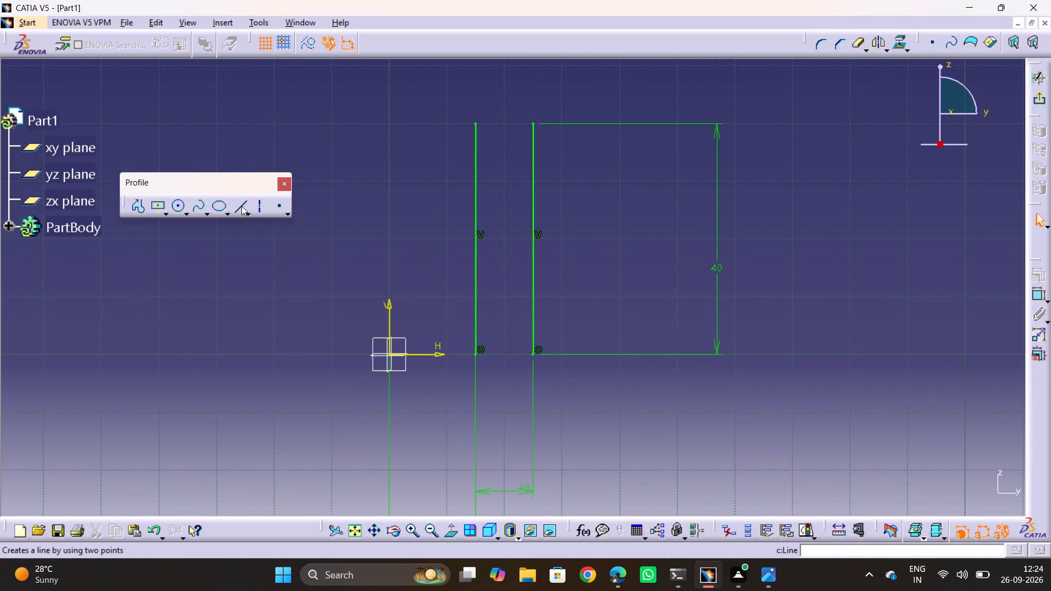
click(241, 205)
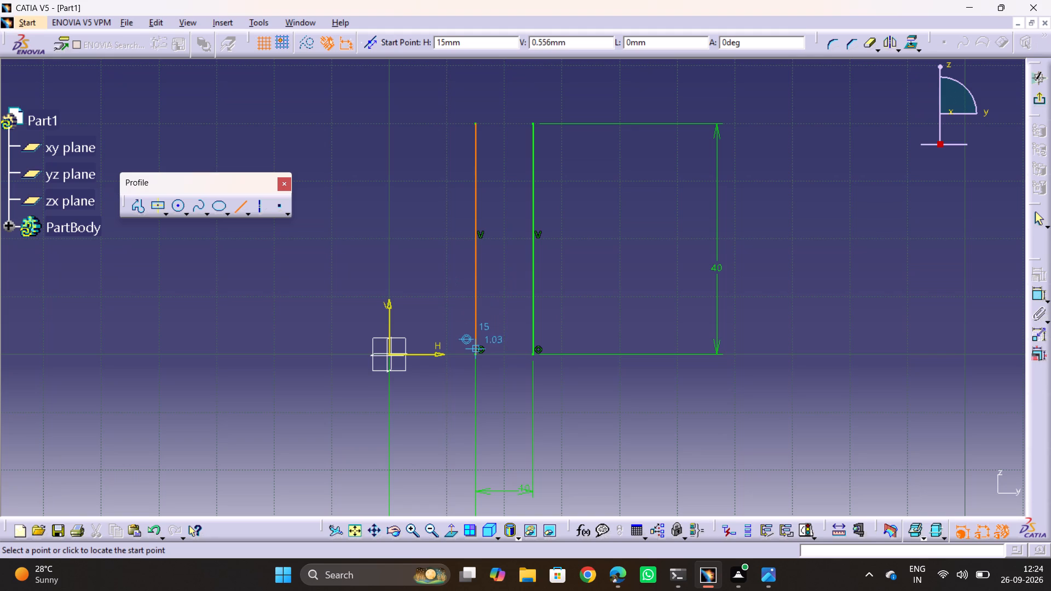
click(478, 356)
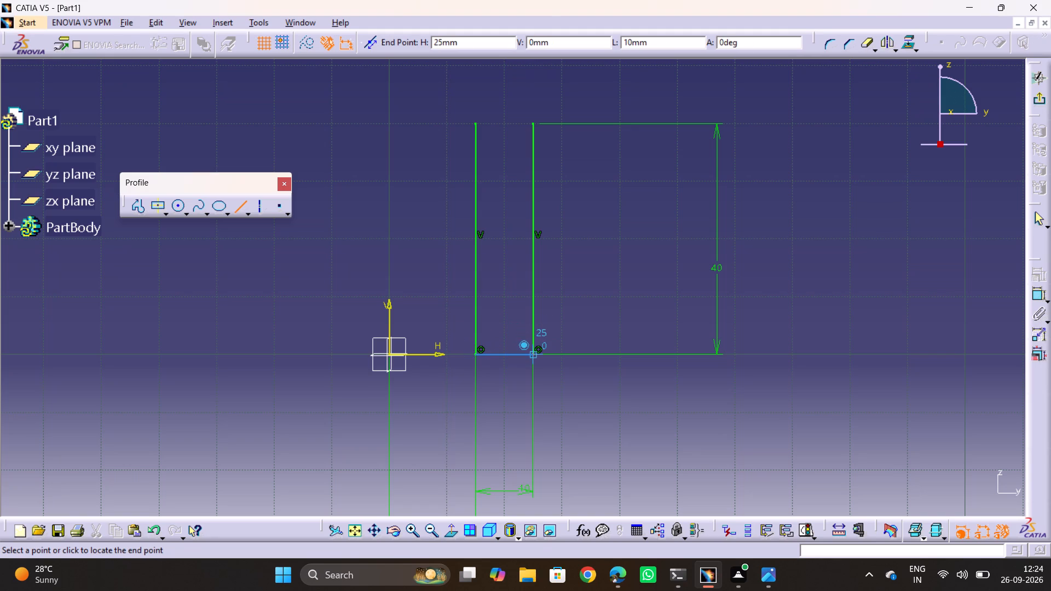
click(530, 356)
click(617, 270)
key(Escape)
key(Escape)
key(Escape)
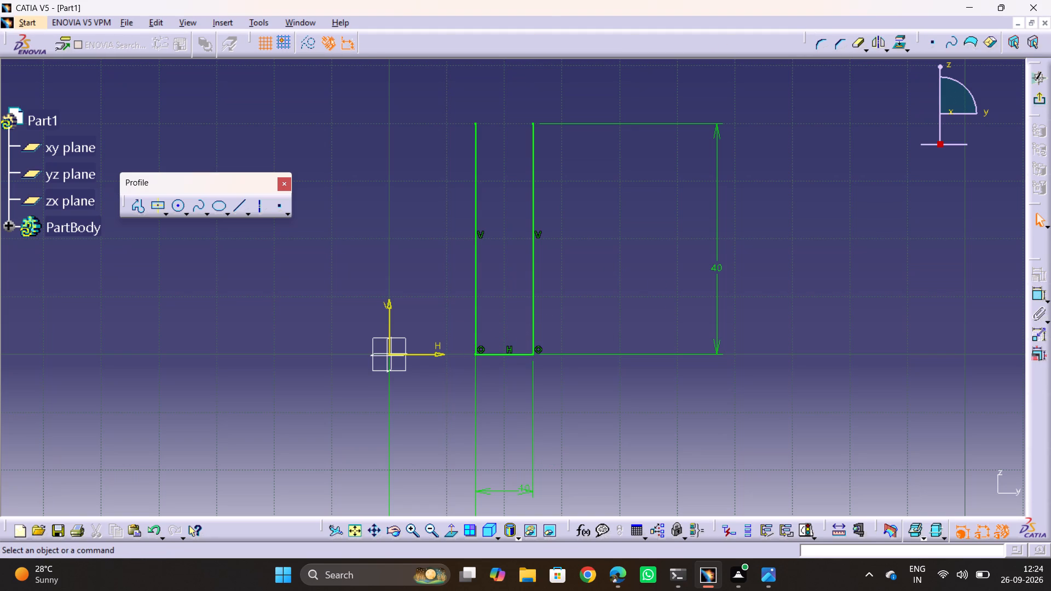
Switch to the reference drawing and examine section A-A, the front and top views and the isometric view for the upper body's shape.
key(alt+Tab)
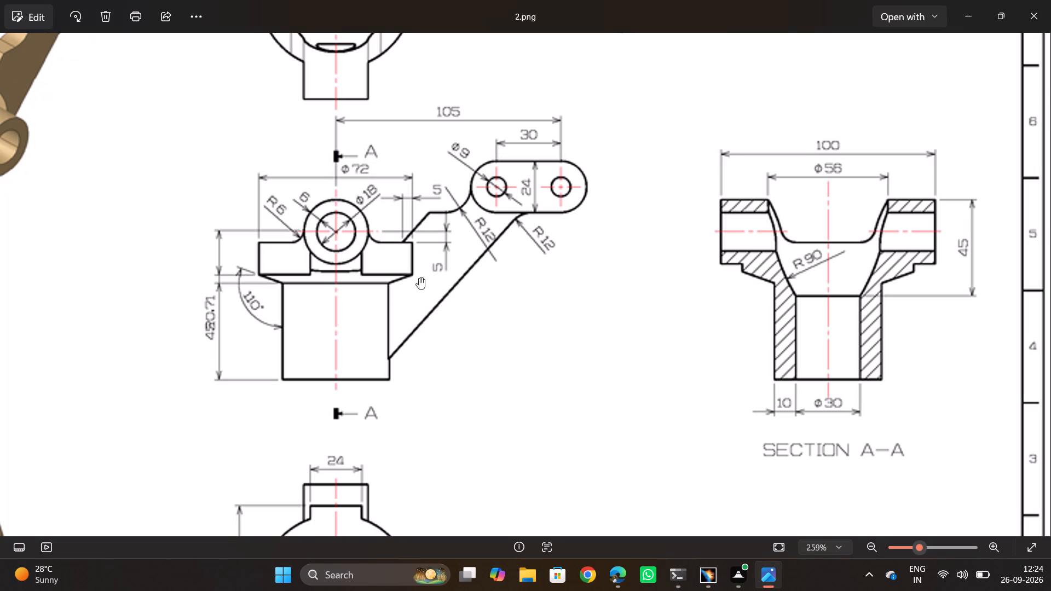
key(alt+Tab)
key(alt+Tab)
middle_drag(787, 302, 769, 337)
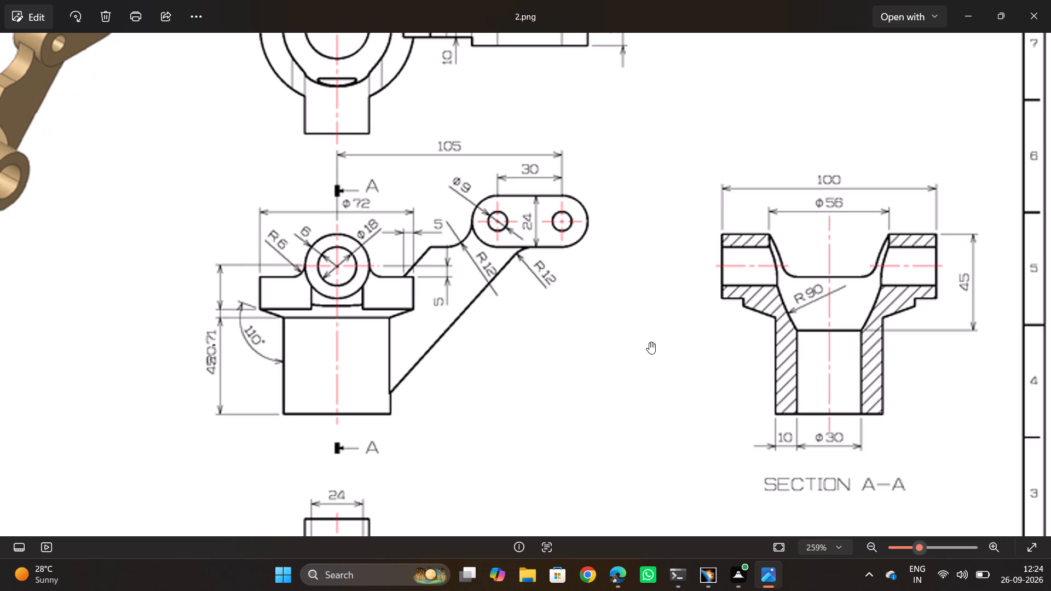
middle_drag(622, 275, 615, 452)
middle_drag(689, 265, 931, 259)
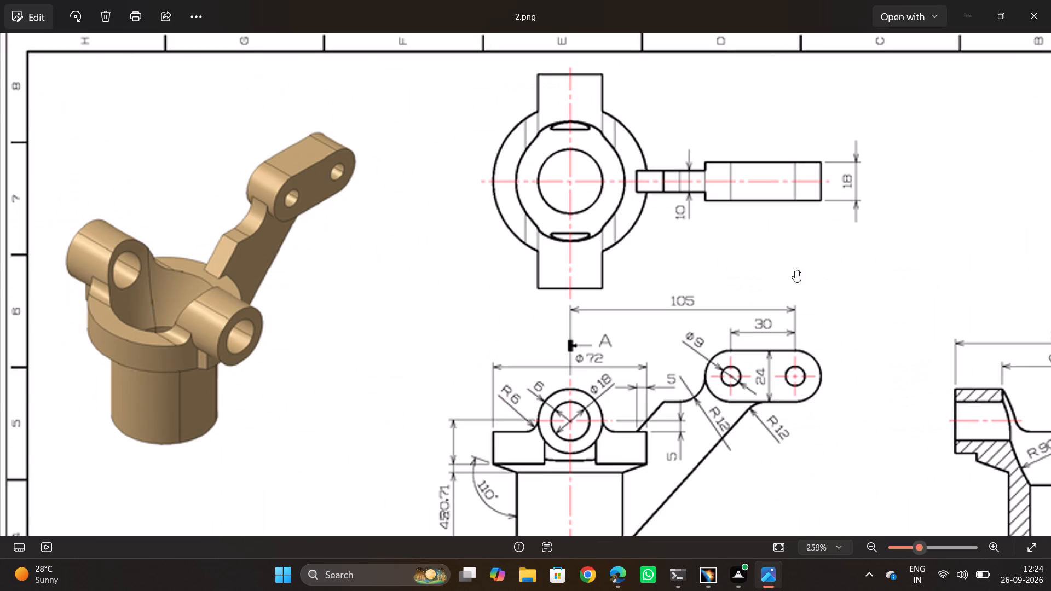
middle_drag(139, 304, 335, 270)
ctrl+middle_drag(206, 289, 243, 207)
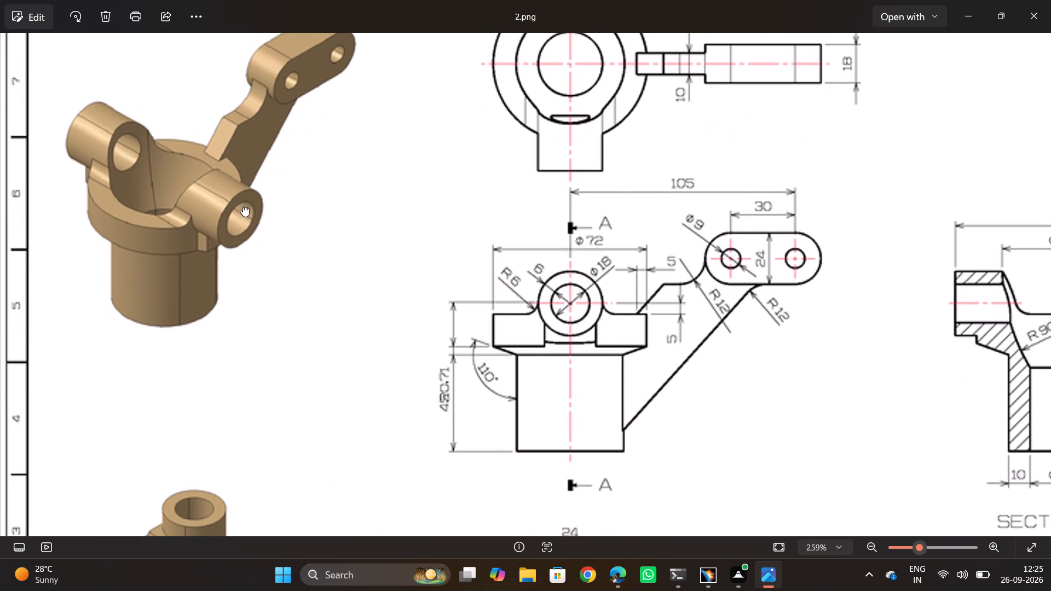
ctrl+middle_drag(243, 207, 260, 125)
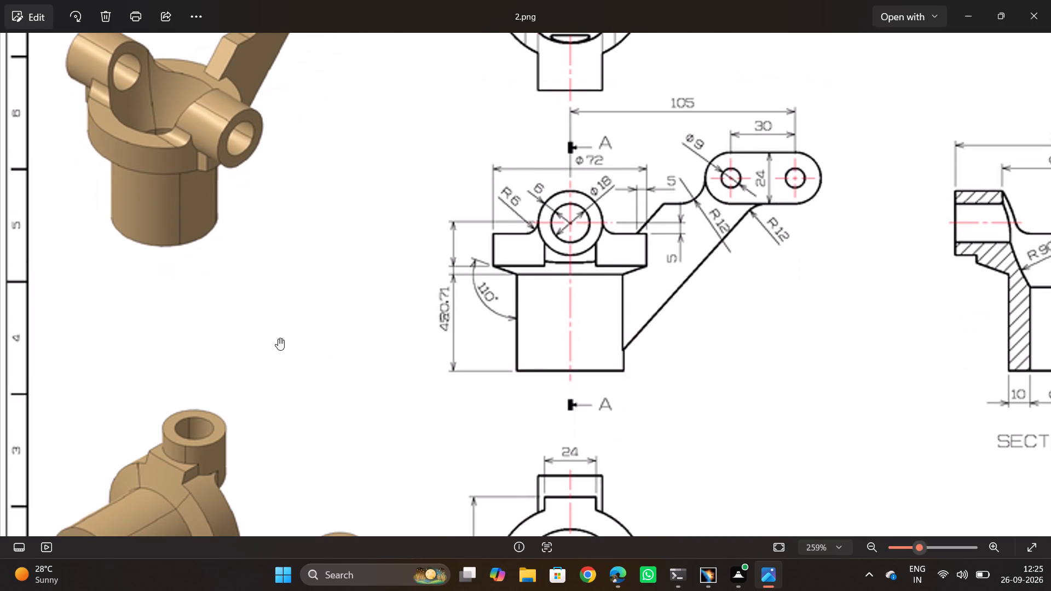
Examine the reference drawing's front view, bottom view and section A-A for the profile above the cylindrical body.
middle_drag(279, 338, 307, 159)
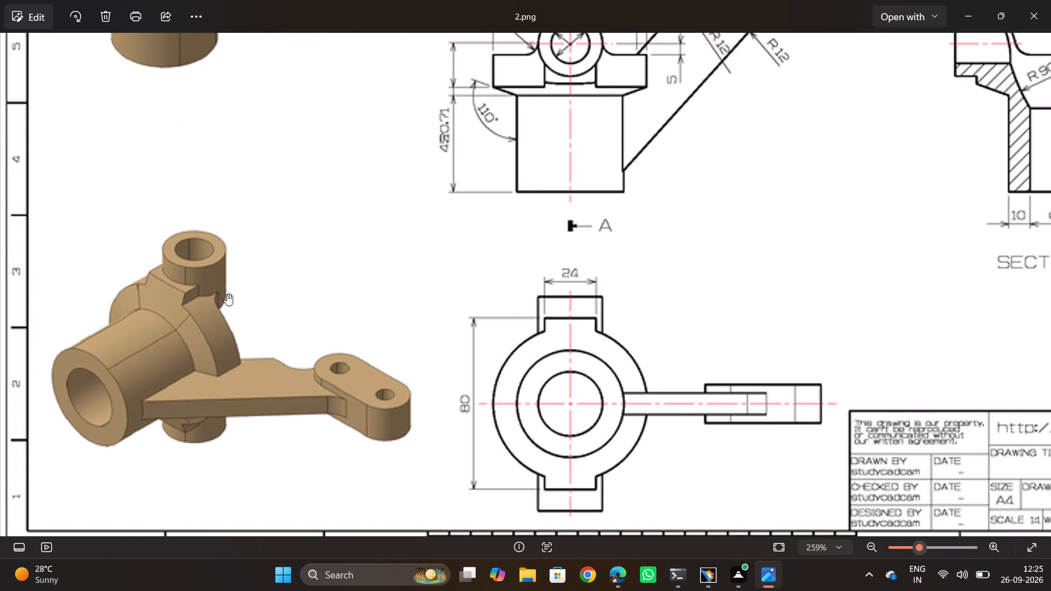
key(Tab)
key(alt+Tab)
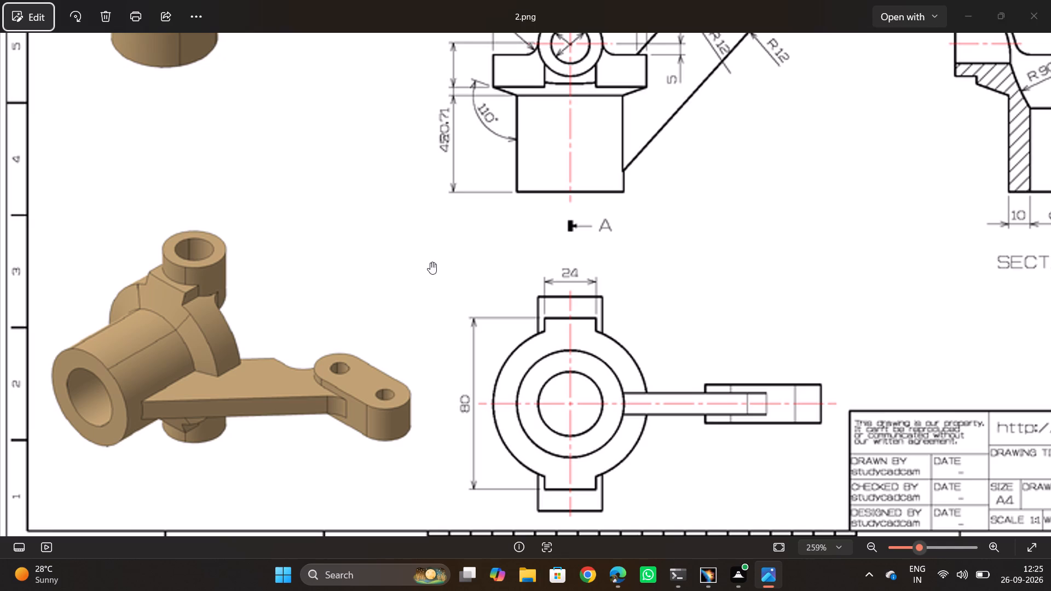
middle_drag(469, 205, 491, 341)
key(alt+Tab)
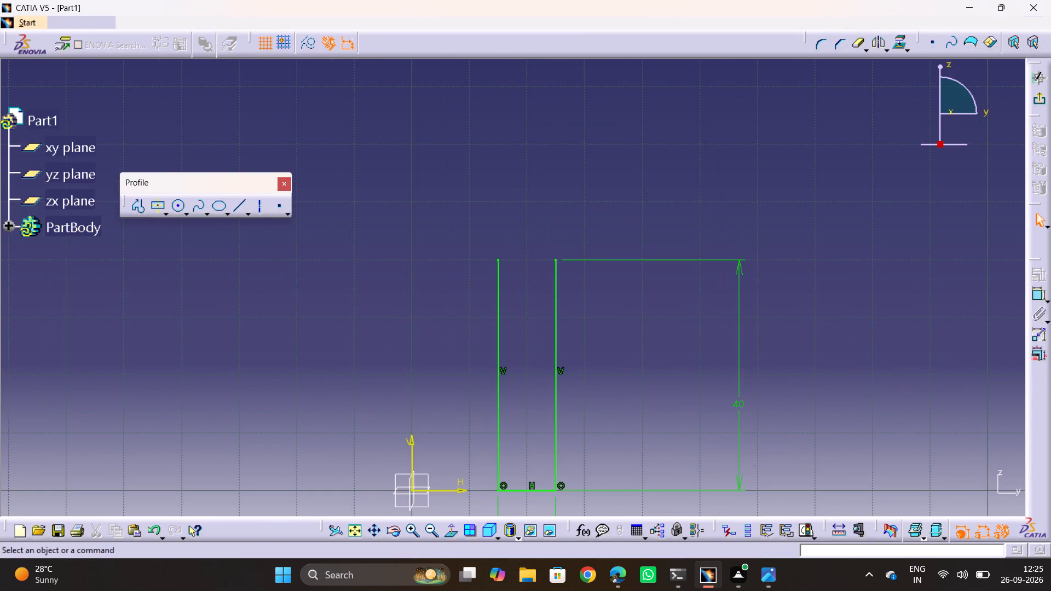
middle_drag(956, 303, 554, 386)
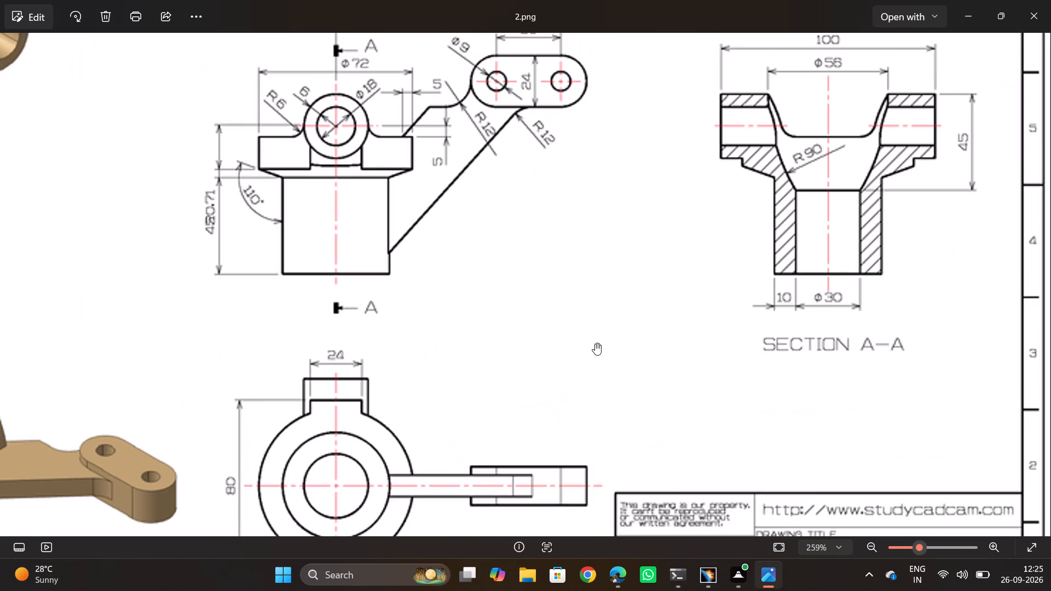
middle_drag(590, 220, 585, 260)
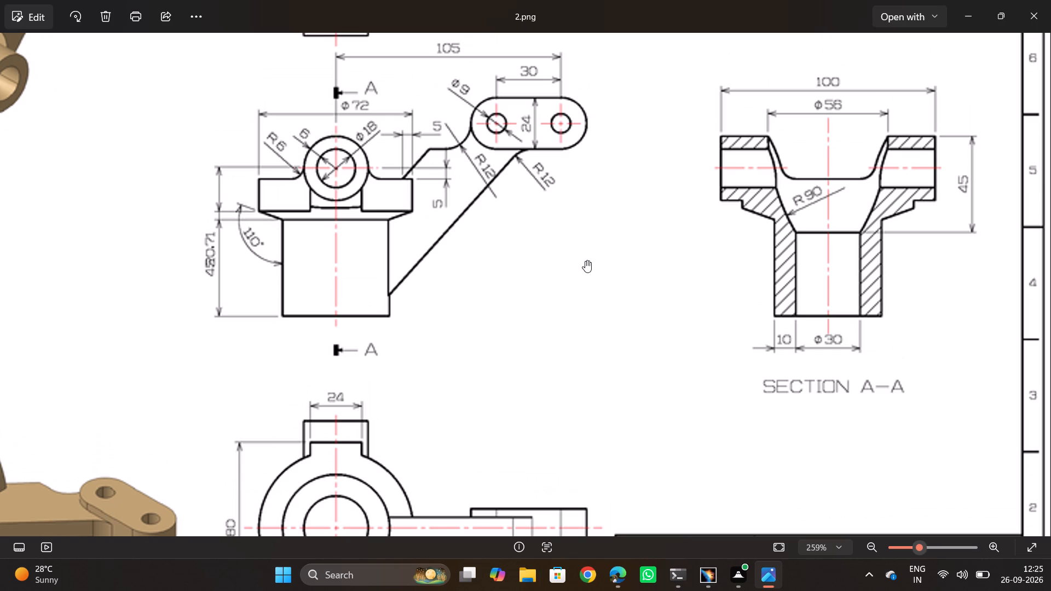
key(alt+Tab)
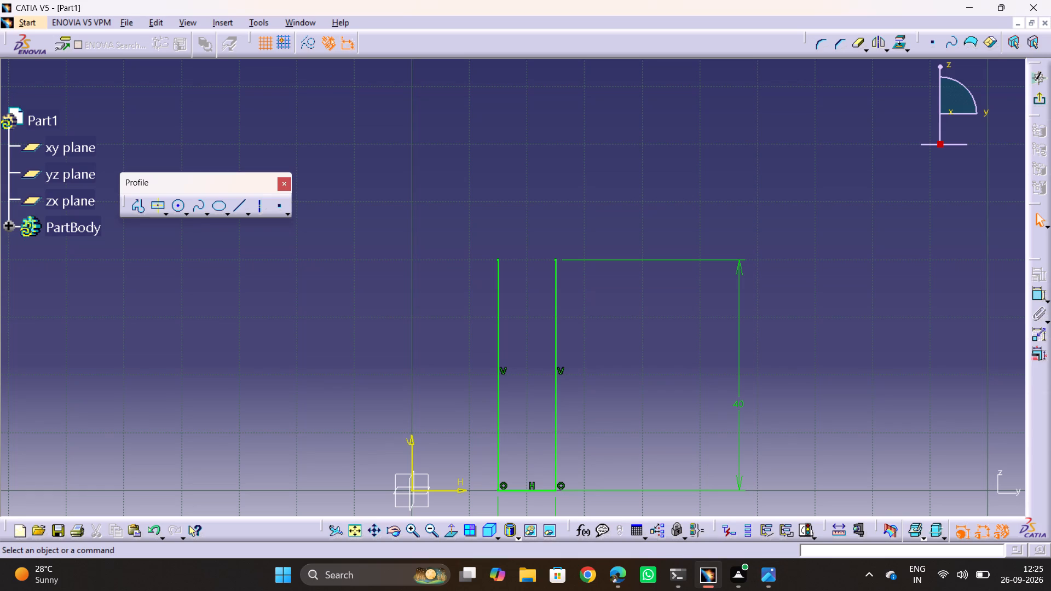
Draw a slanted line from the inner vertical line's upper endpoint up toward the vertical axis, and set the angle between them to 110 degrees.
click(236, 207)
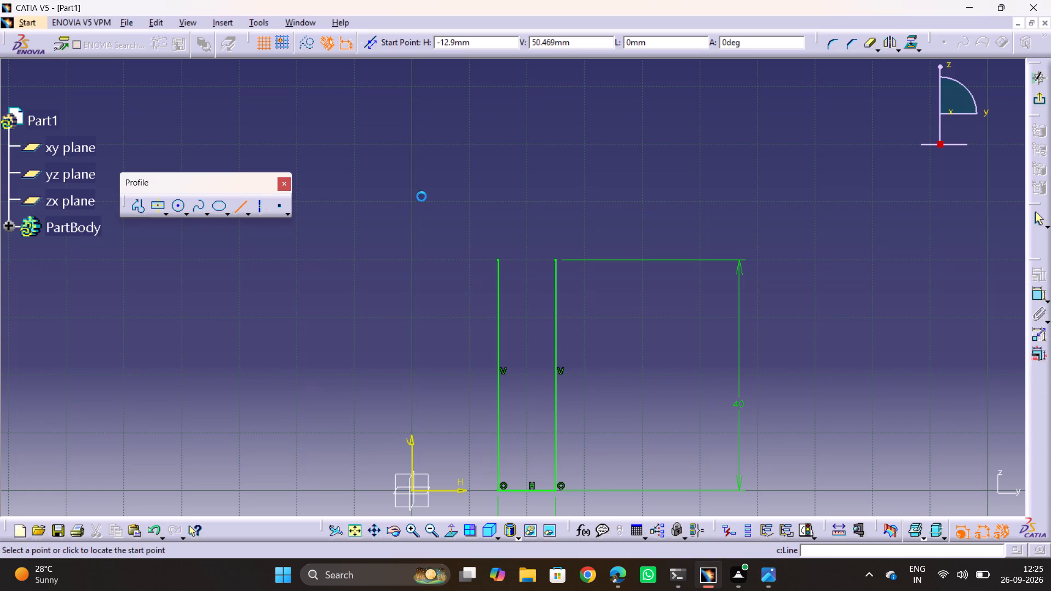
click(497, 260)
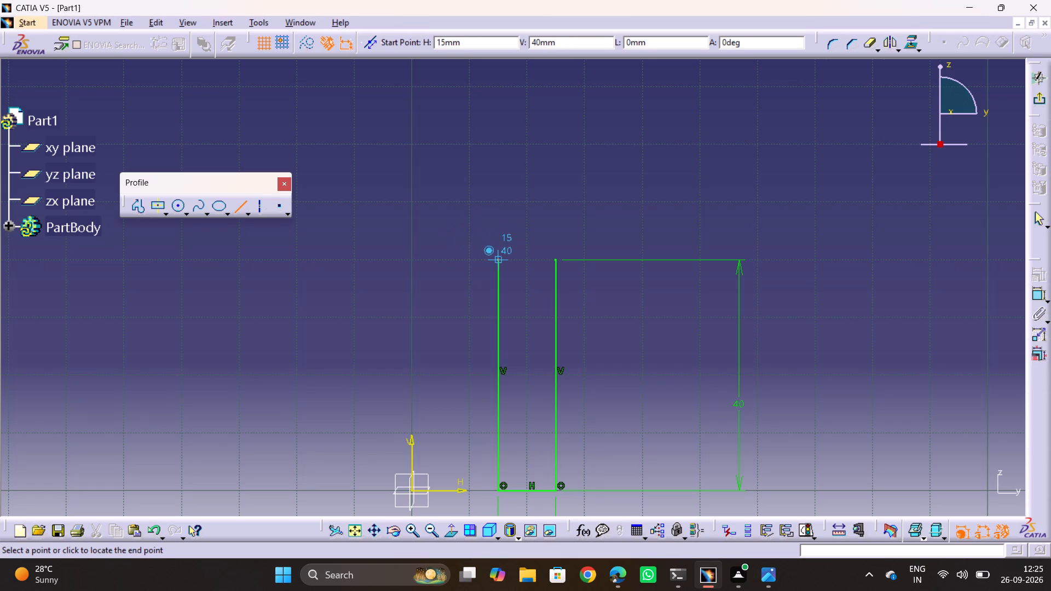
click(433, 206)
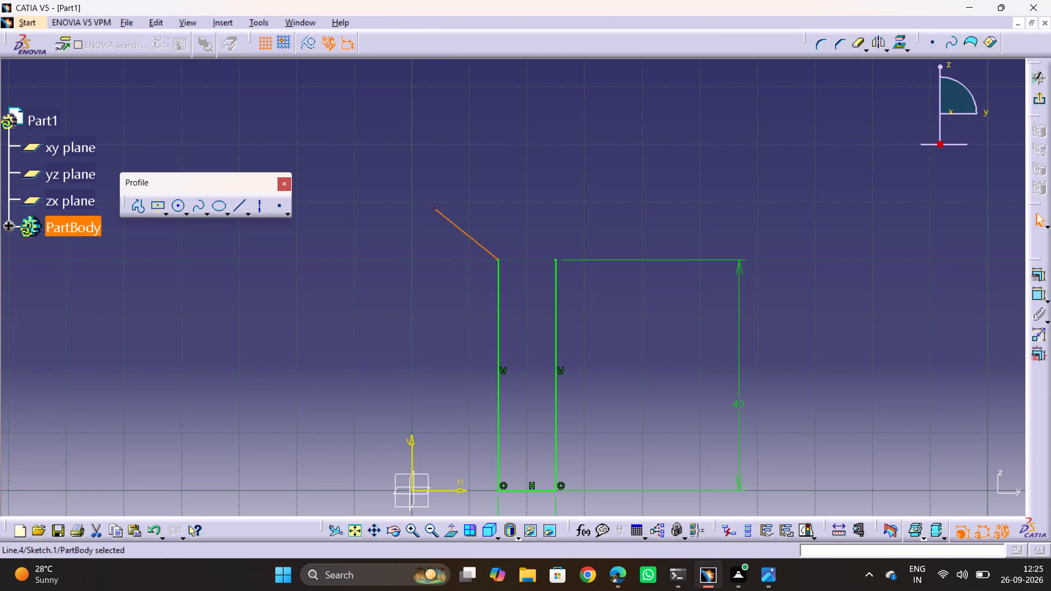
click(1031, 293)
click(499, 293)
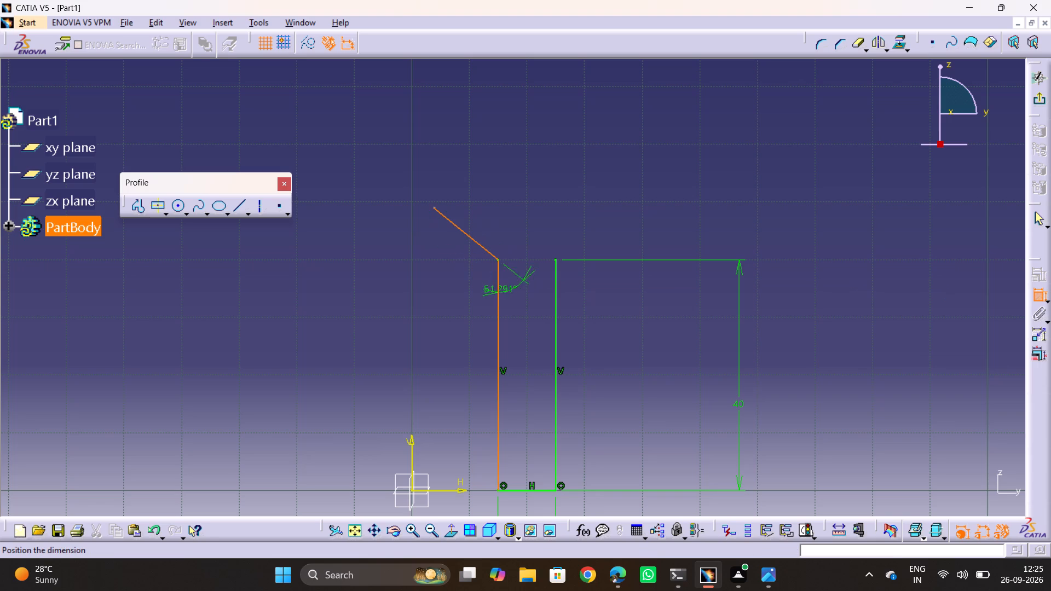
click(443, 273)
double_click(440, 270)
text(110)
key(Return)
click(518, 211)
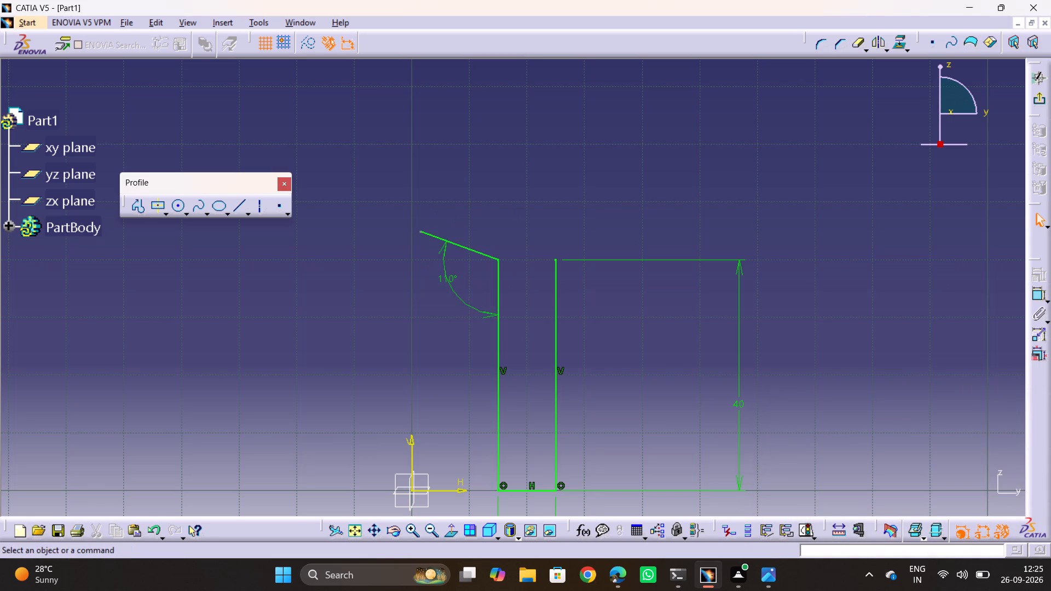
Examine the front view and section A-A in the reference drawing for the upper bore's curve and heights, comparing with the sketch.
key(alt+Tab)
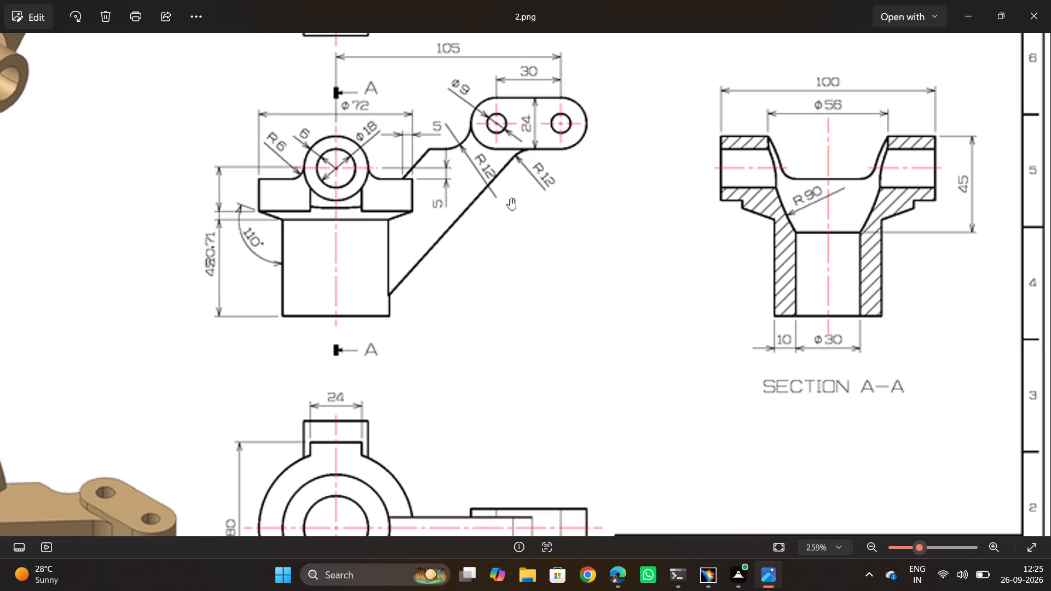
middle_drag(487, 239, 529, 272)
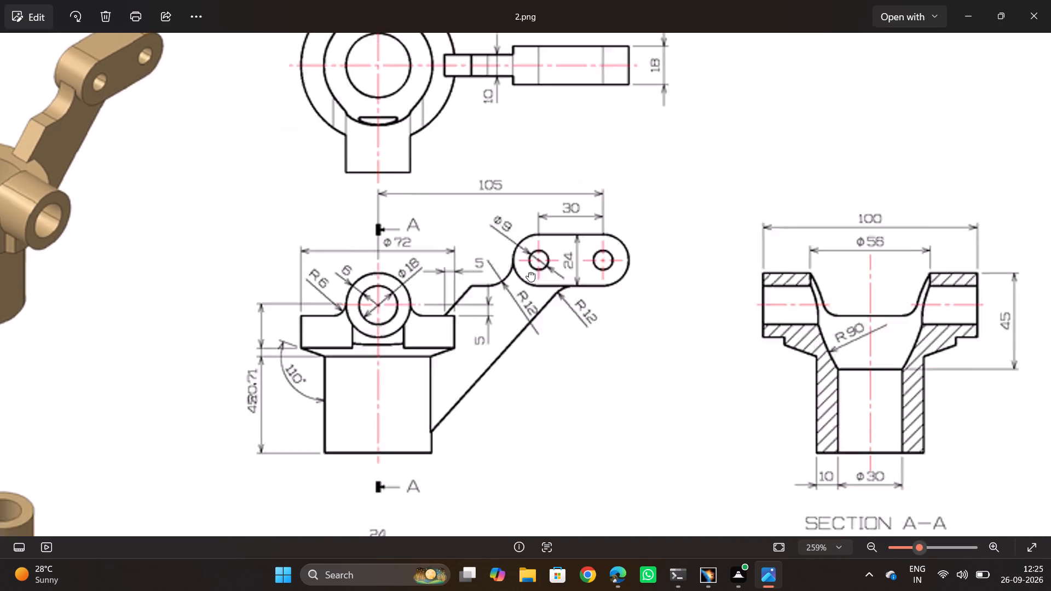
middle_drag(529, 272, 529, 190)
middle_drag(531, 311, 528, 383)
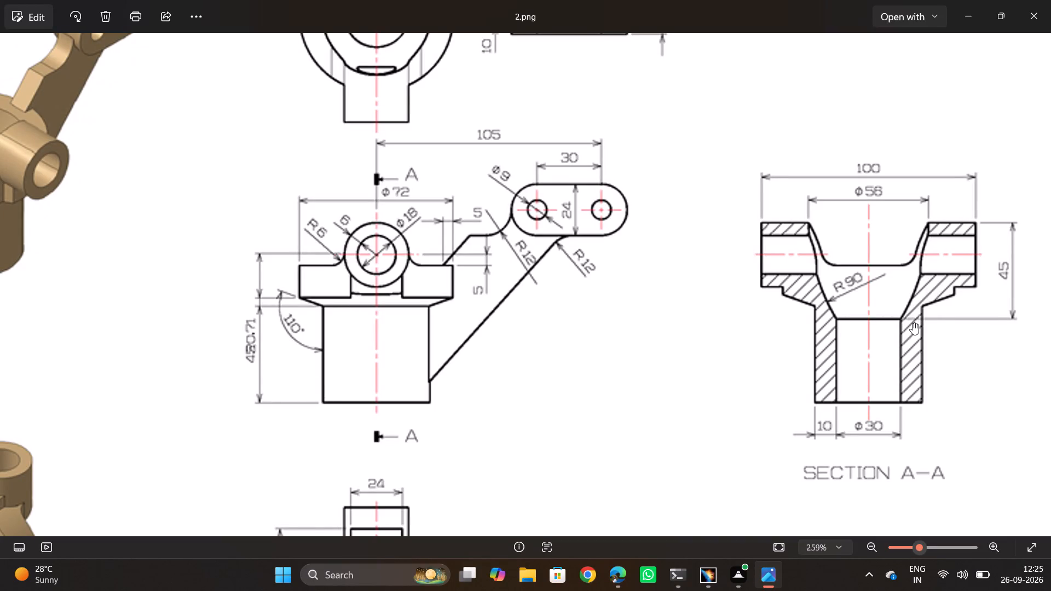
key(alt+Tab)
key(alt+Tab)
middle_drag(351, 301, 465, 431)
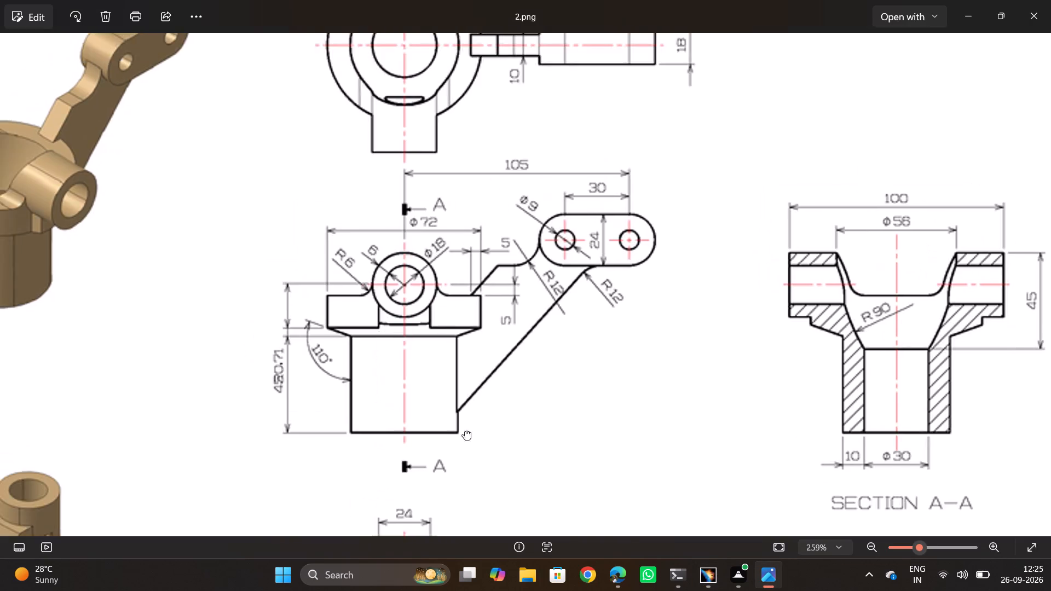
middle_drag(465, 431, 331, 438)
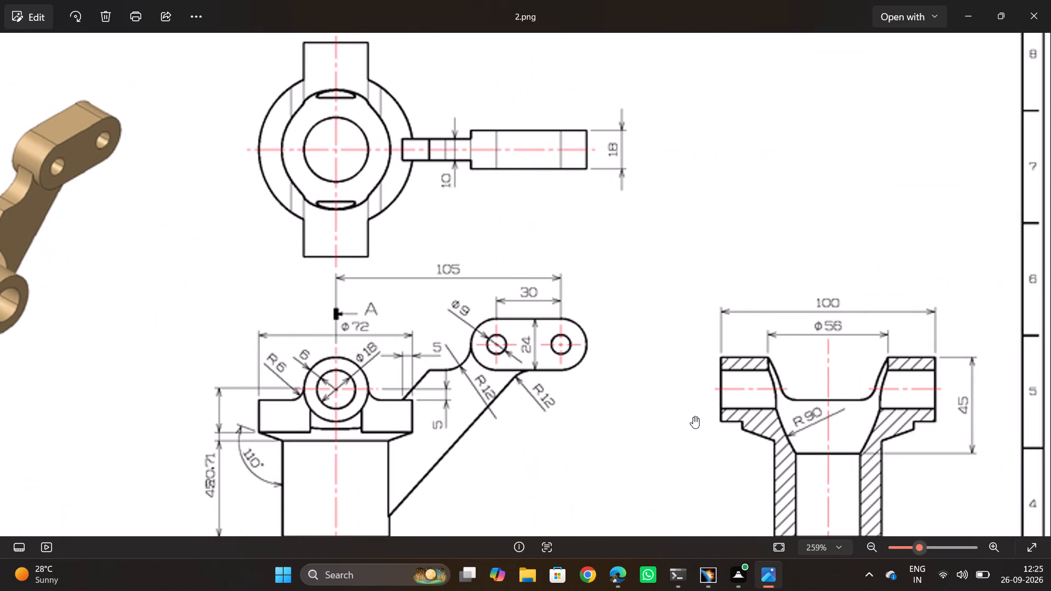
middle_drag(764, 409, 752, 340)
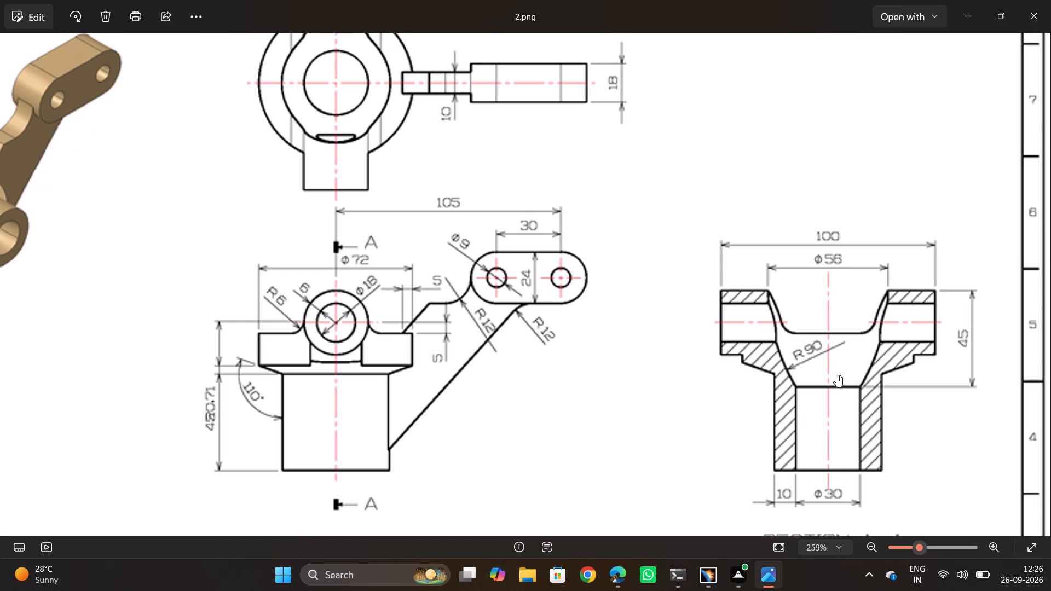
key(alt+Tab)
key(alt+Tab)
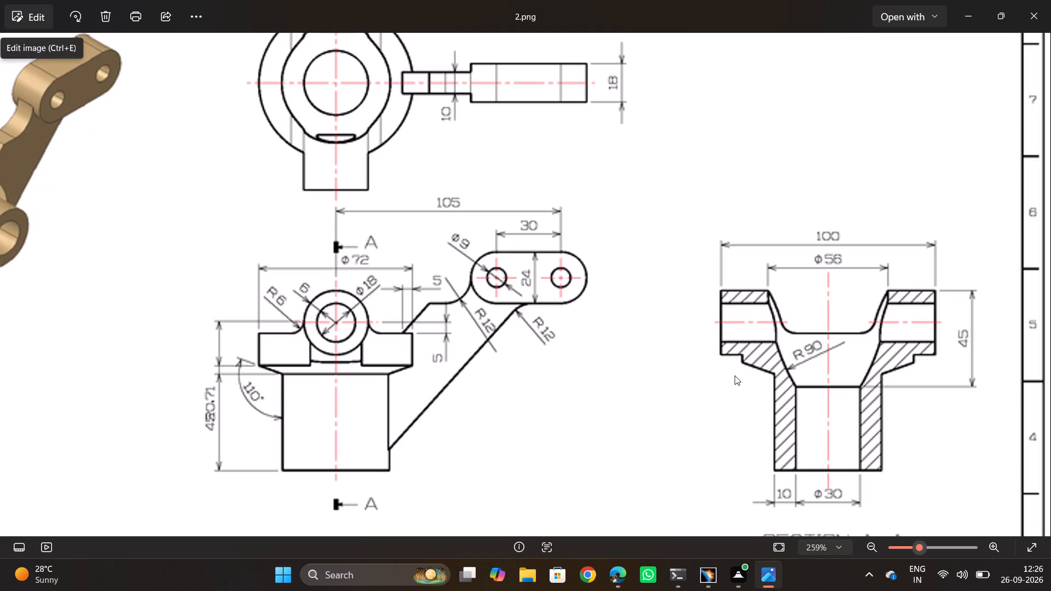
key(alt+Tab)
middle_drag(794, 372, 805, 425)
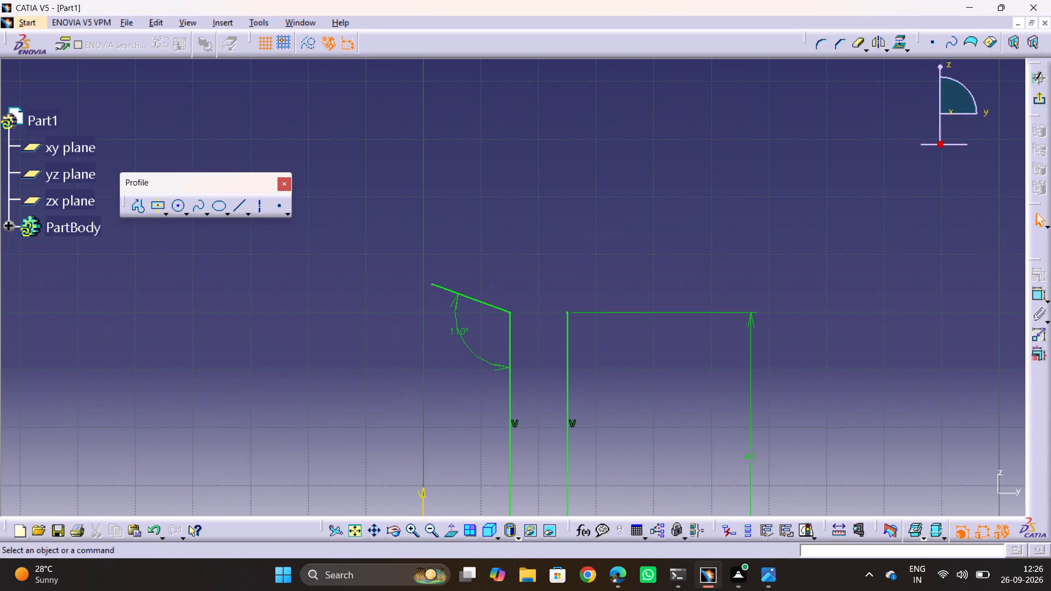
key(alt+Tab)
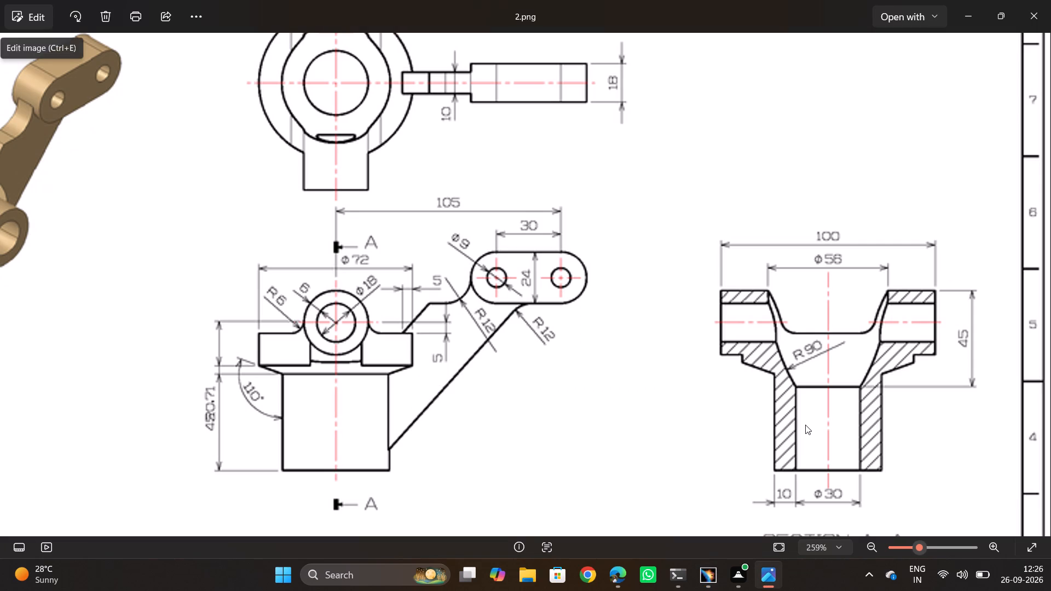
key(alt+Tab)
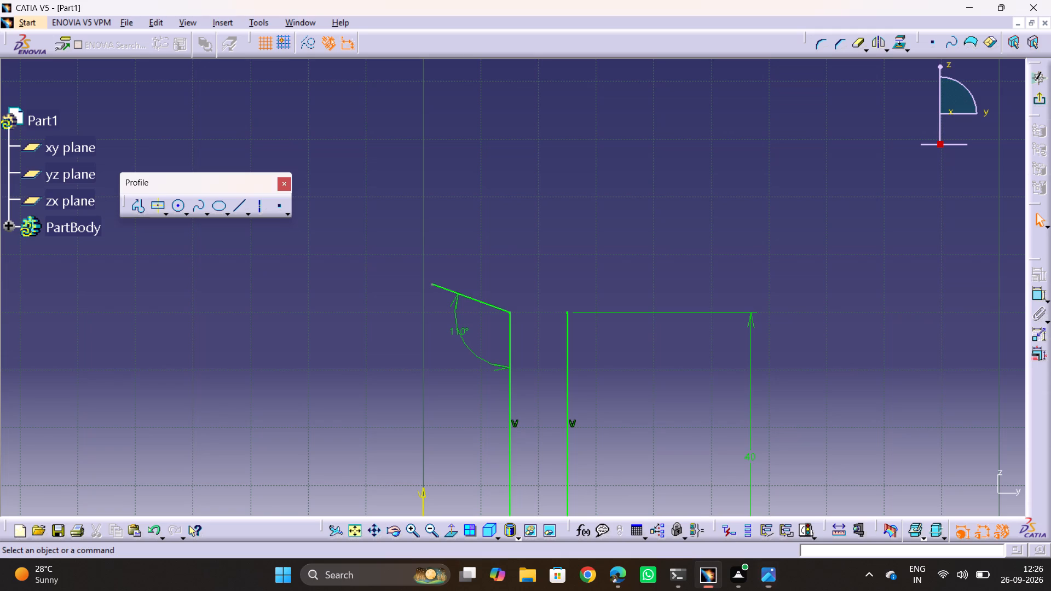
Draw a circle about 70 mm in diameter through the outer vertical line's upper endpoint, centred above and outside the wall profile.
middle_drag(689, 410, 686, 368)
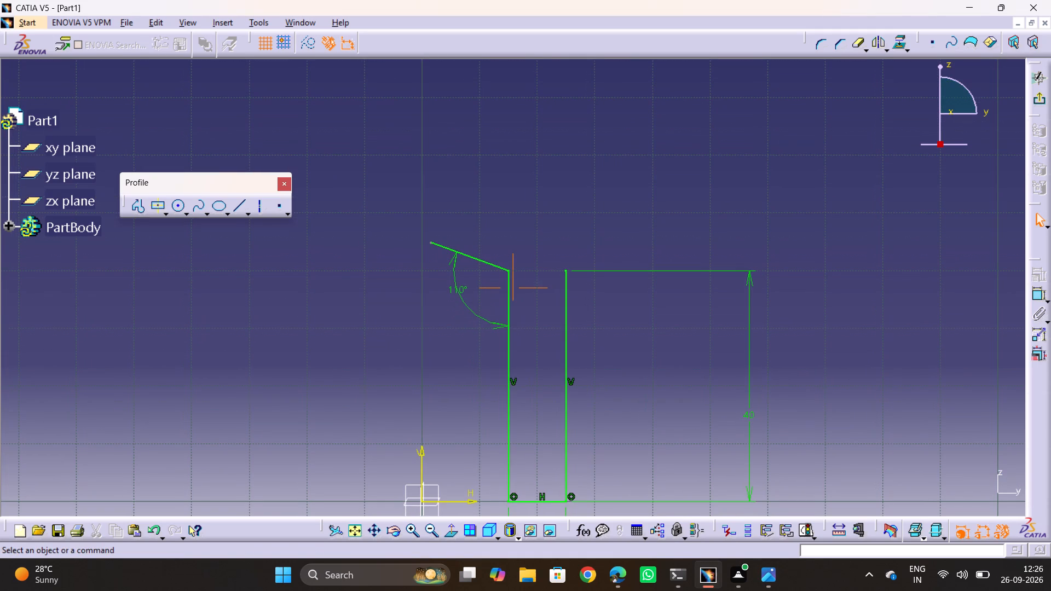
click(186, 204)
click(206, 220)
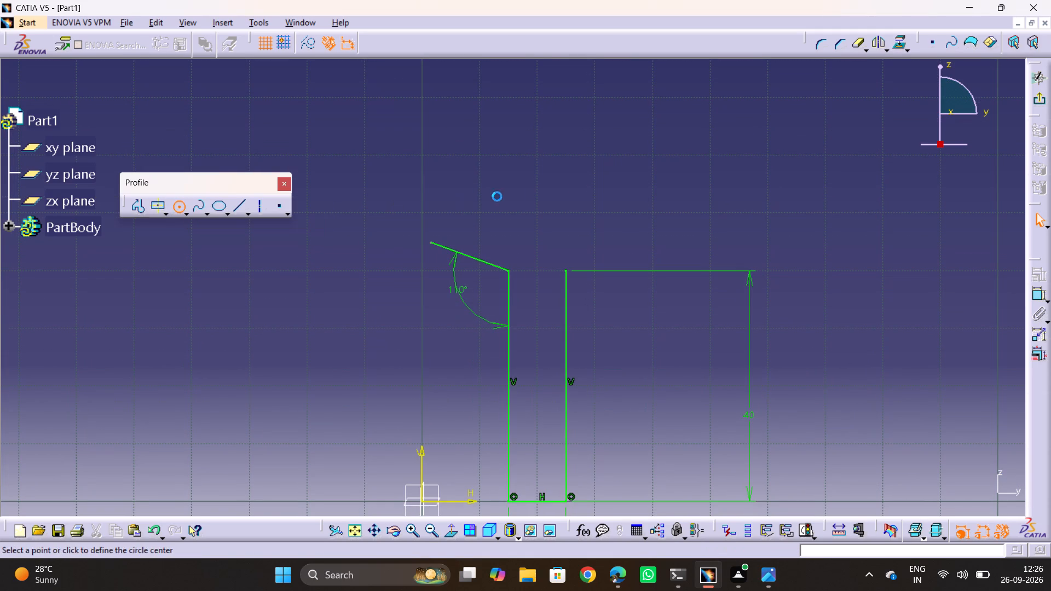
click(742, 173)
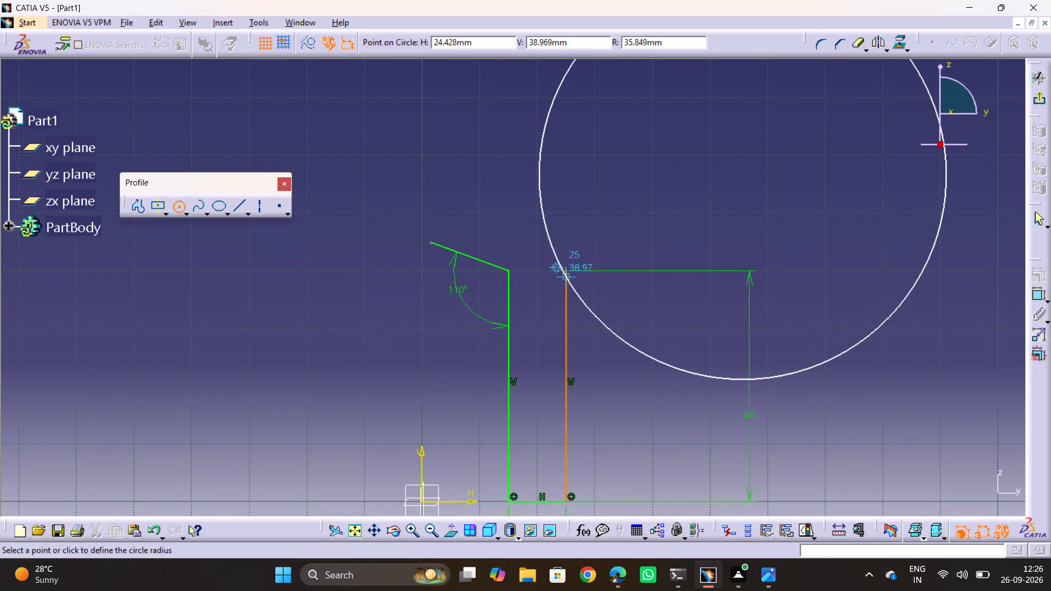
click(567, 270)
click(741, 244)
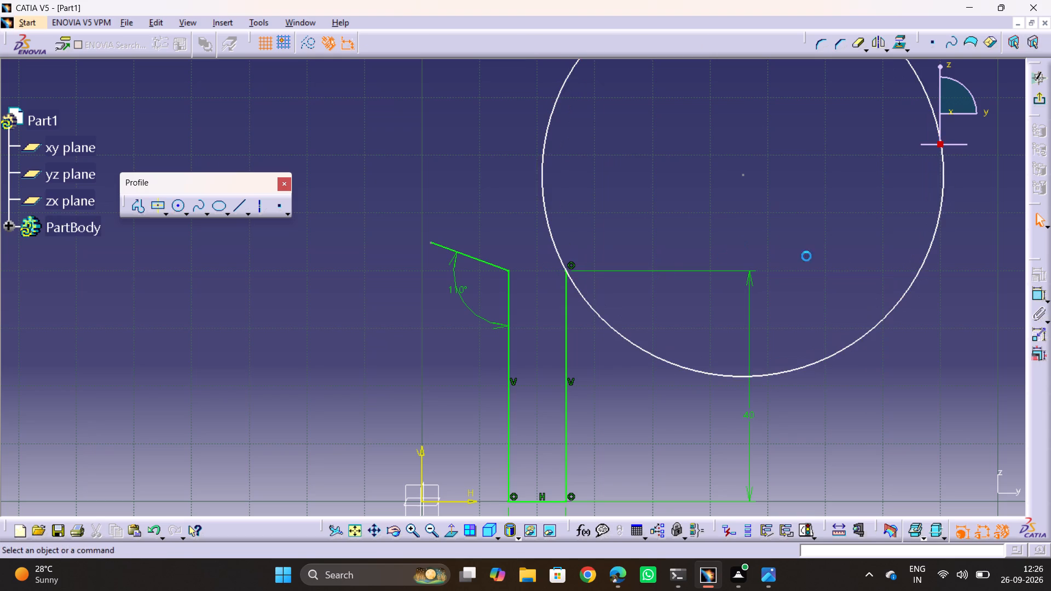
Dimension the circle's diameter and set it to 180 mm.
click(1037, 294)
click(866, 335)
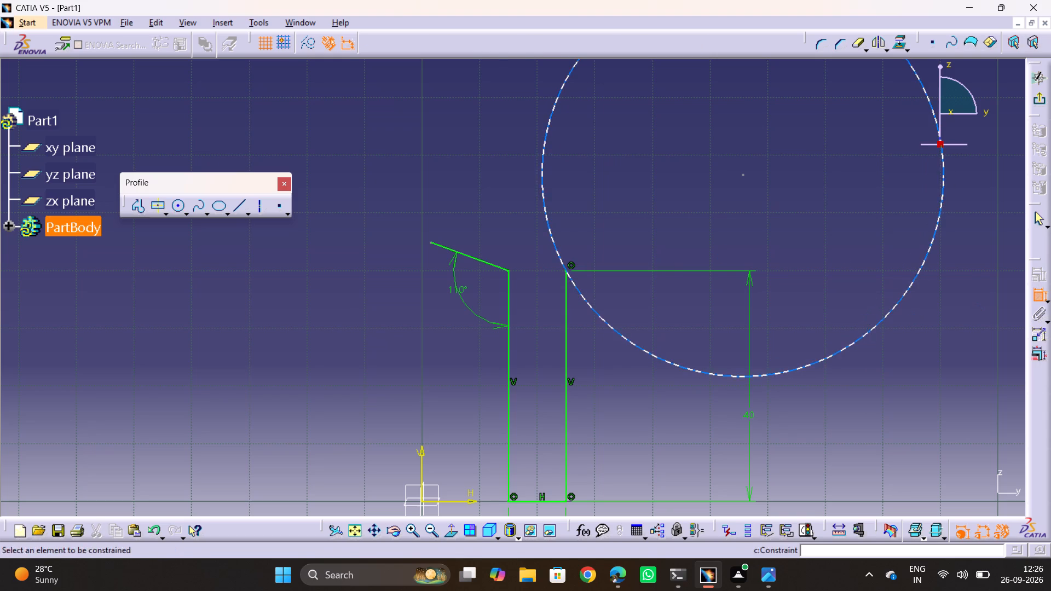
click(727, 232)
double_click(737, 241)
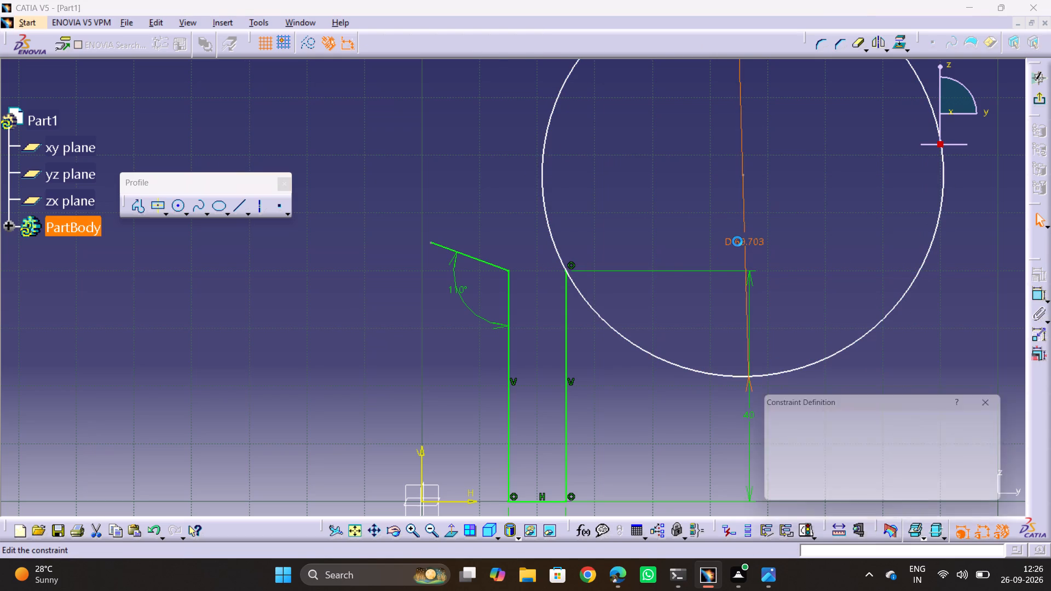
text(180)
key(Return)
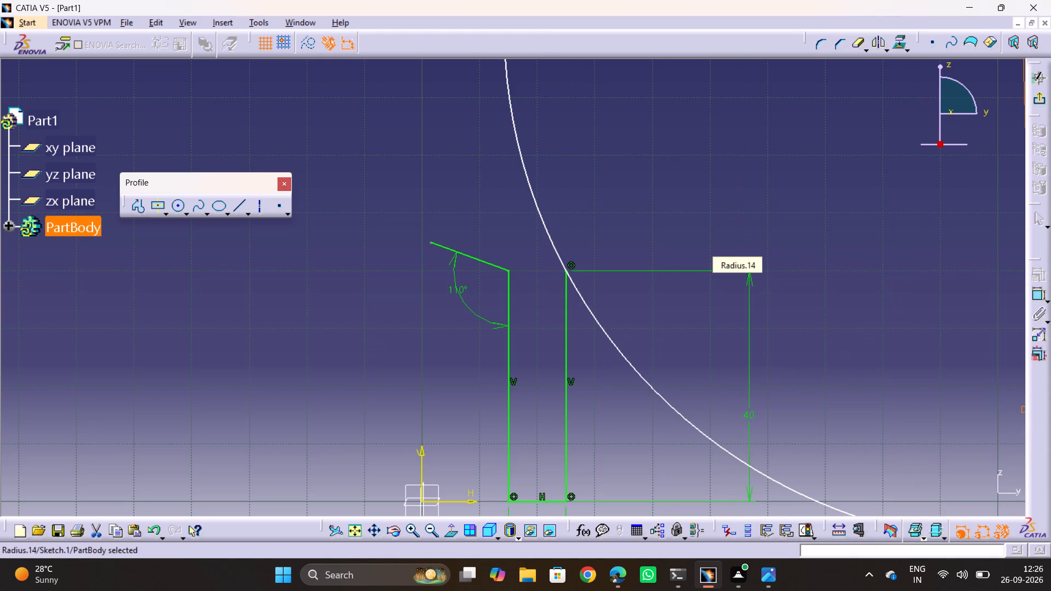
click(688, 200)
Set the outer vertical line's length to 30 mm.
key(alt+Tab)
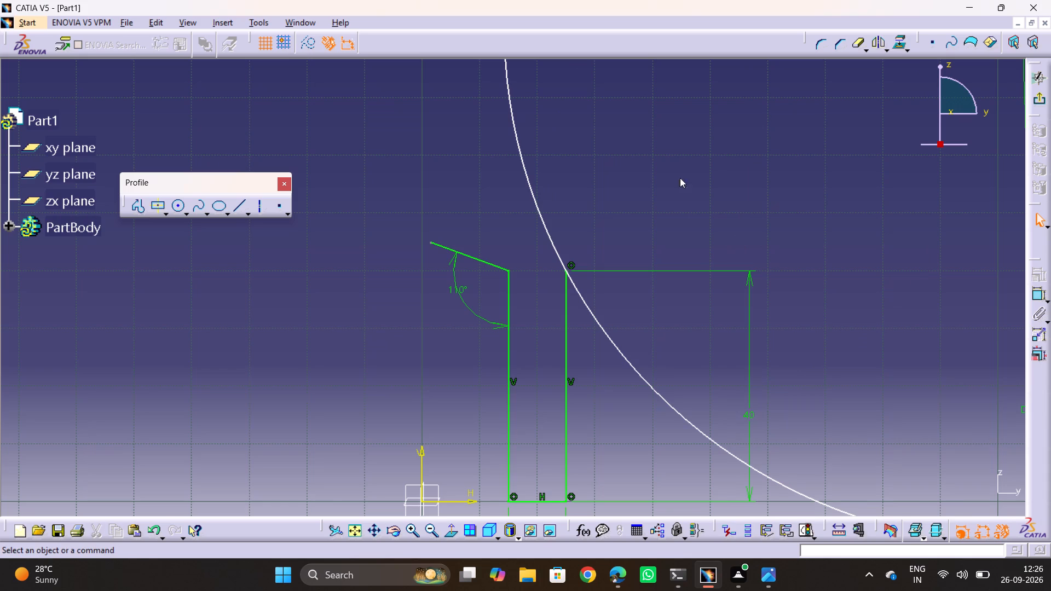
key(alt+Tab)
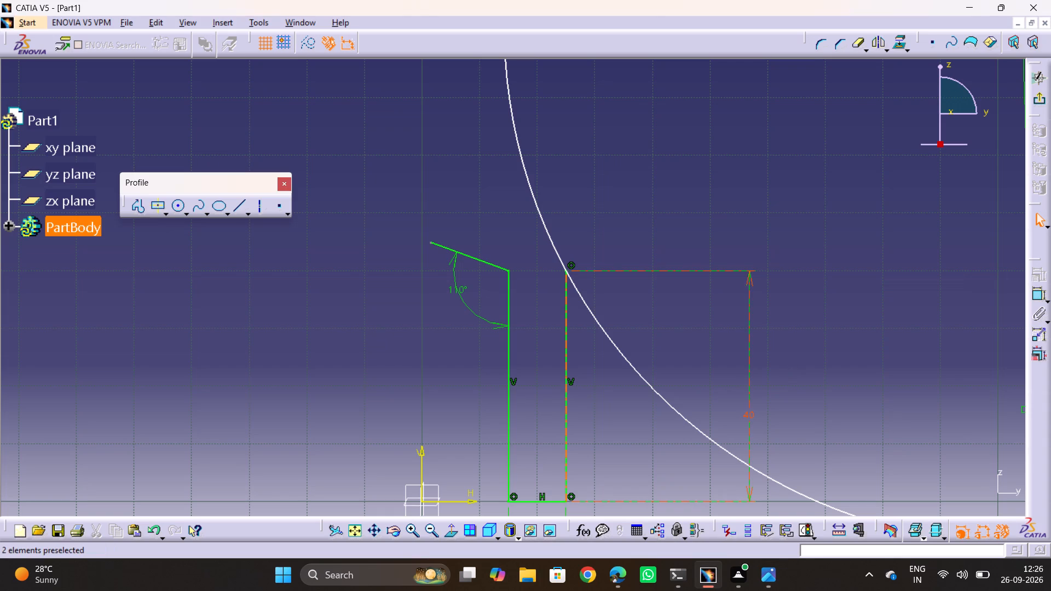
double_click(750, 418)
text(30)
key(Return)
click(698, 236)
Recheck the reference drawing and set the outer vertical line's length to 35 mm.
key(alt+Tab)
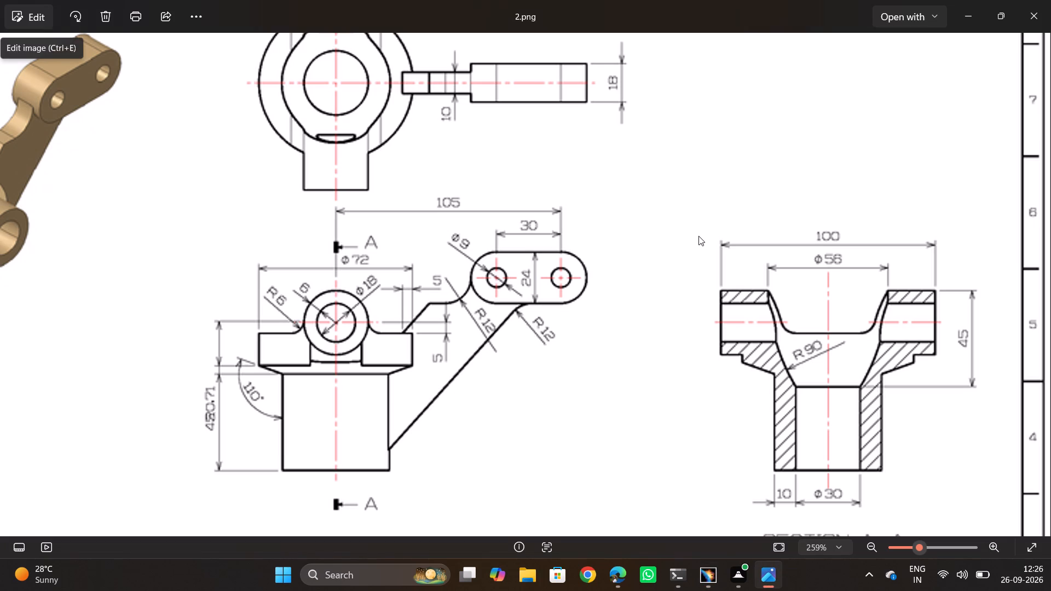
key(alt+Tab)
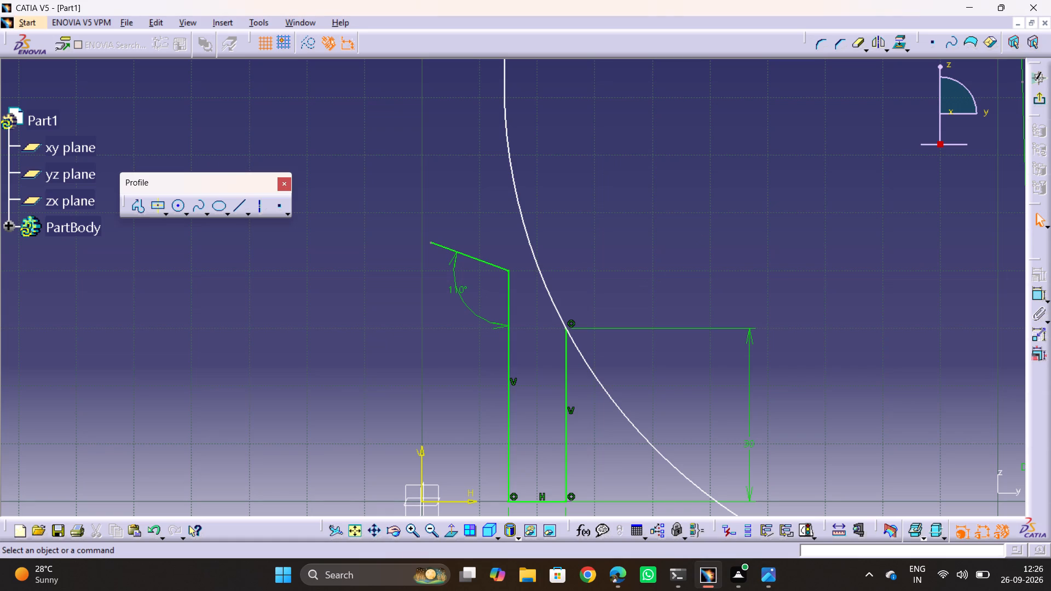
double_click(752, 444)
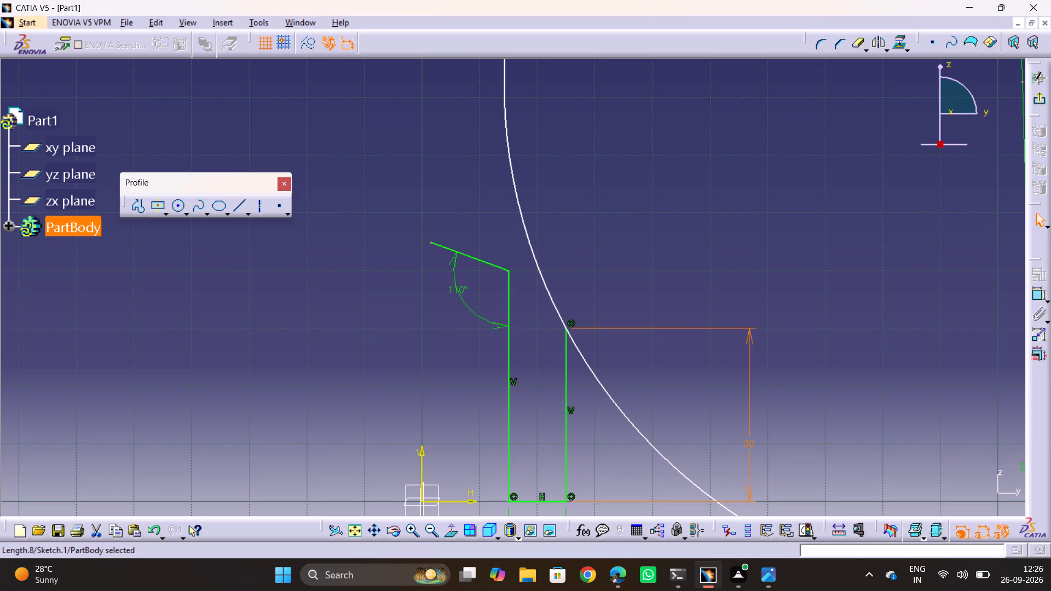
text(35)
double_click(750, 442)
text(35)
key(Return)
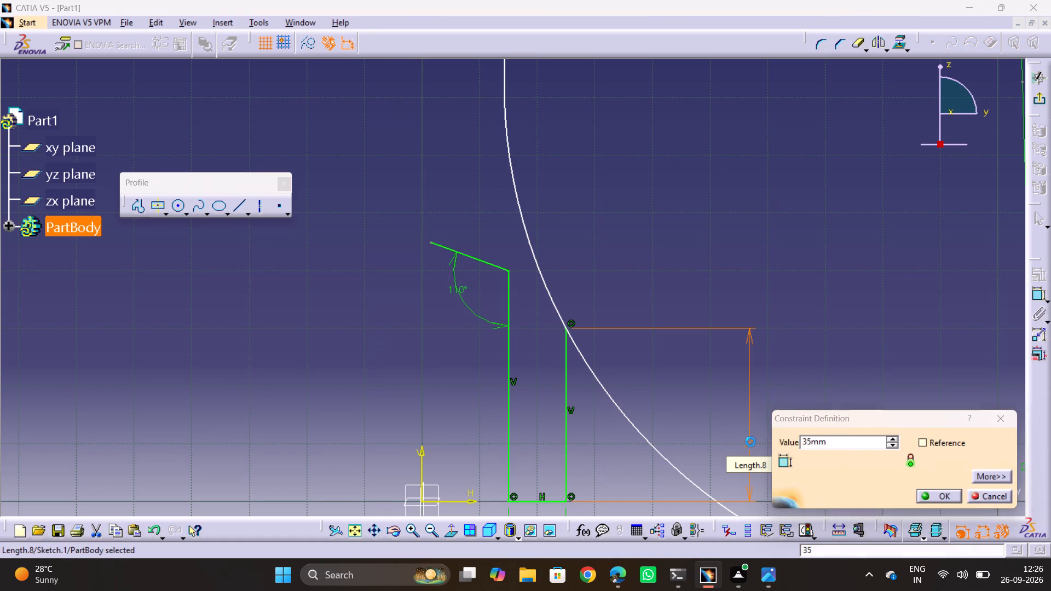
Dimension the vertical height between the two endpoints of the 110° flare line, placing the dimension on the axis side of the profile.
click(800, 290)
key(alt+Tab)
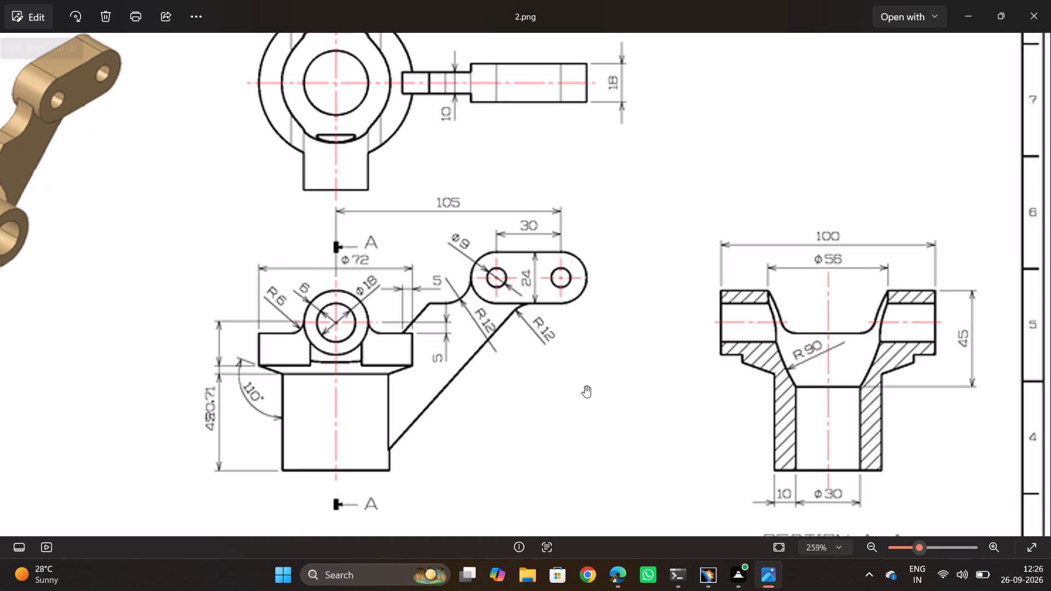
key(alt+Tab)
middle_drag(492, 382, 492, 375)
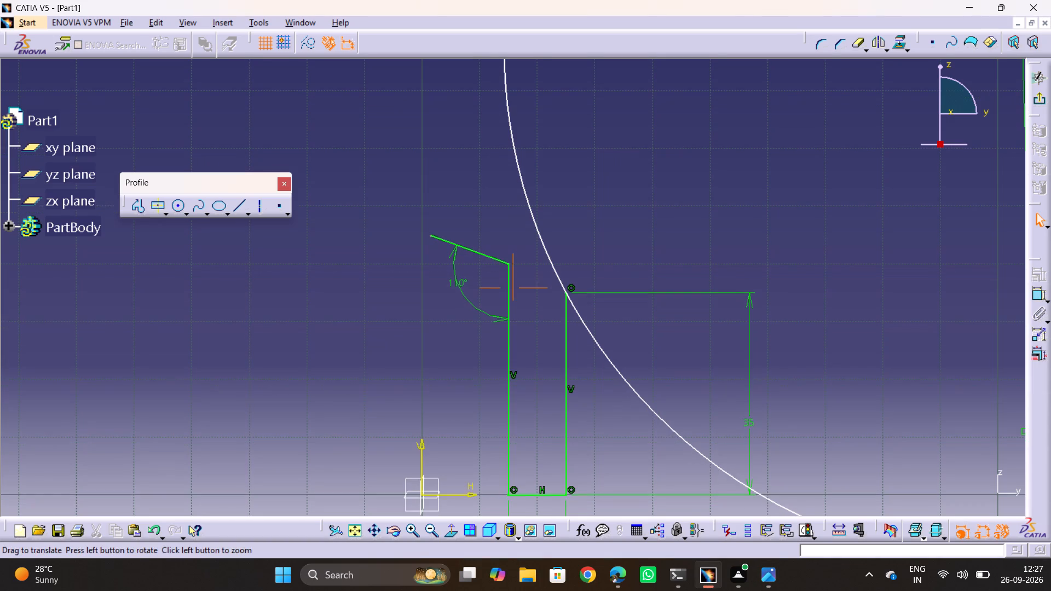
middle_drag(492, 375, 488, 439)
key(alt+Tab)
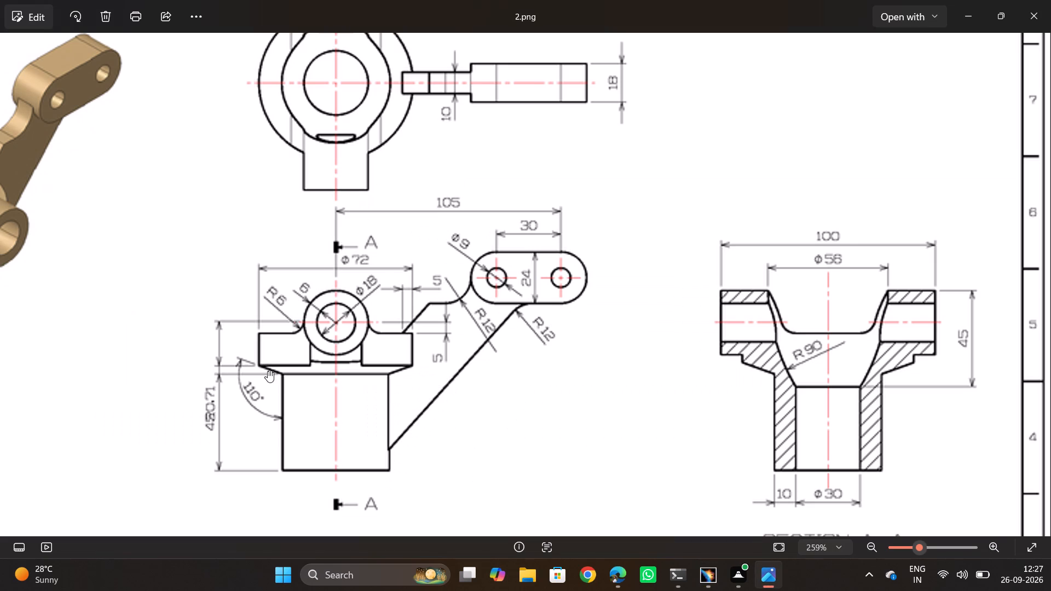
key(alt+Tab)
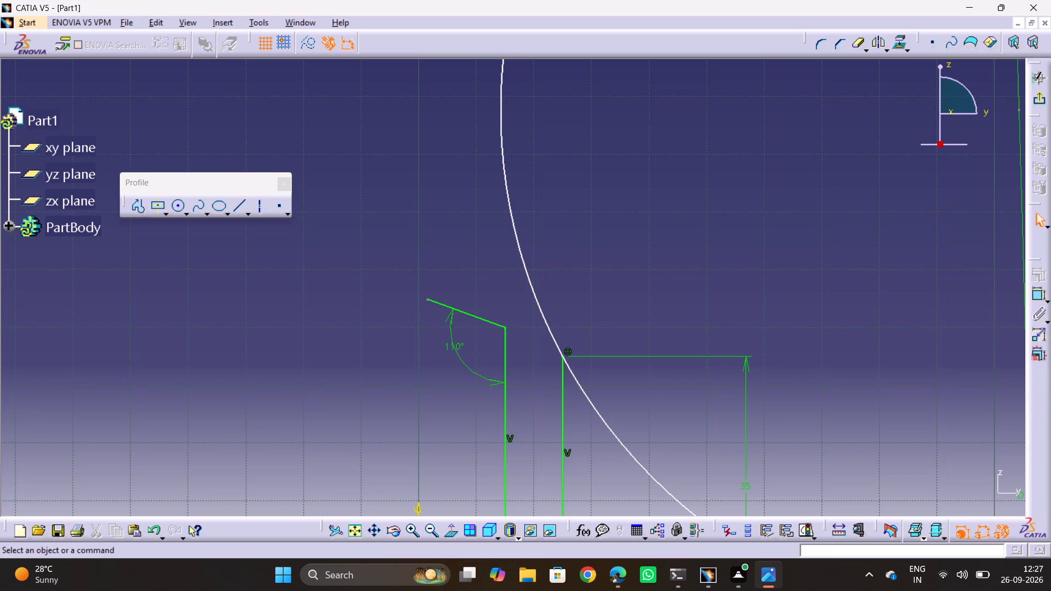
click(1042, 299)
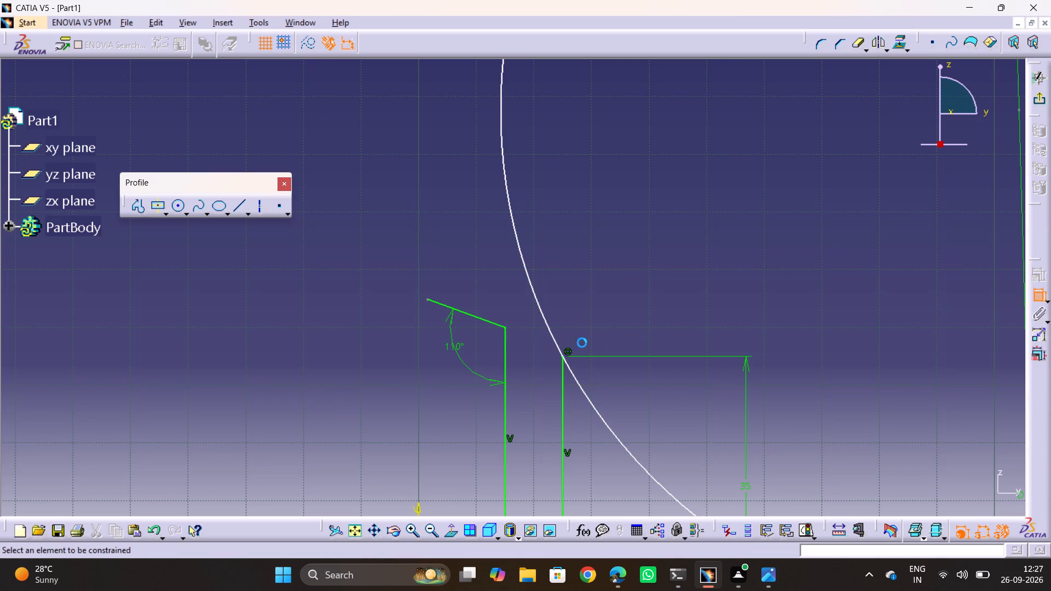
click(504, 327)
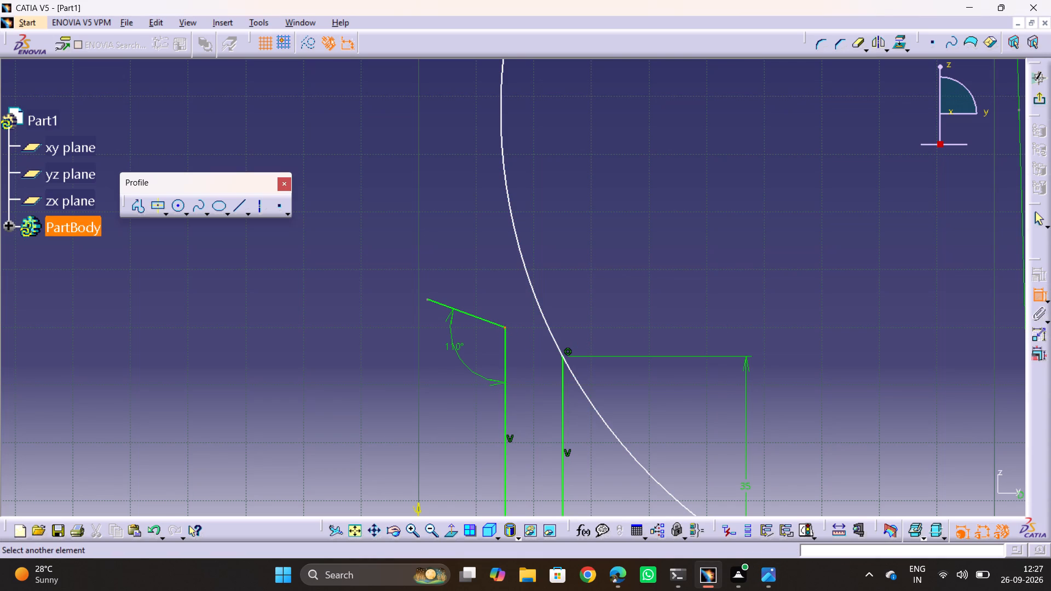
click(432, 300)
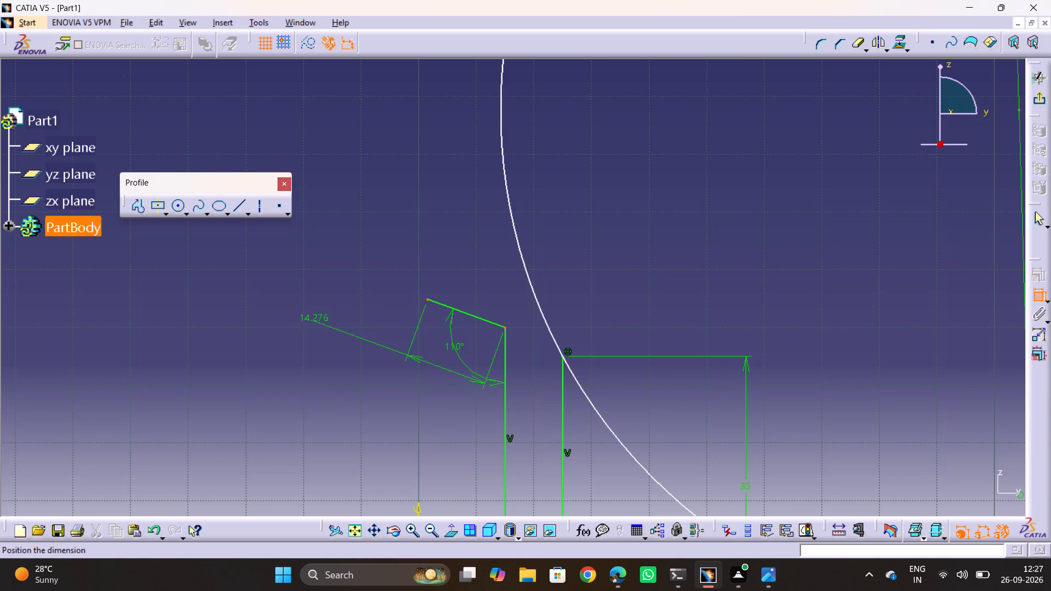
right_click(314, 323)
click(371, 375)
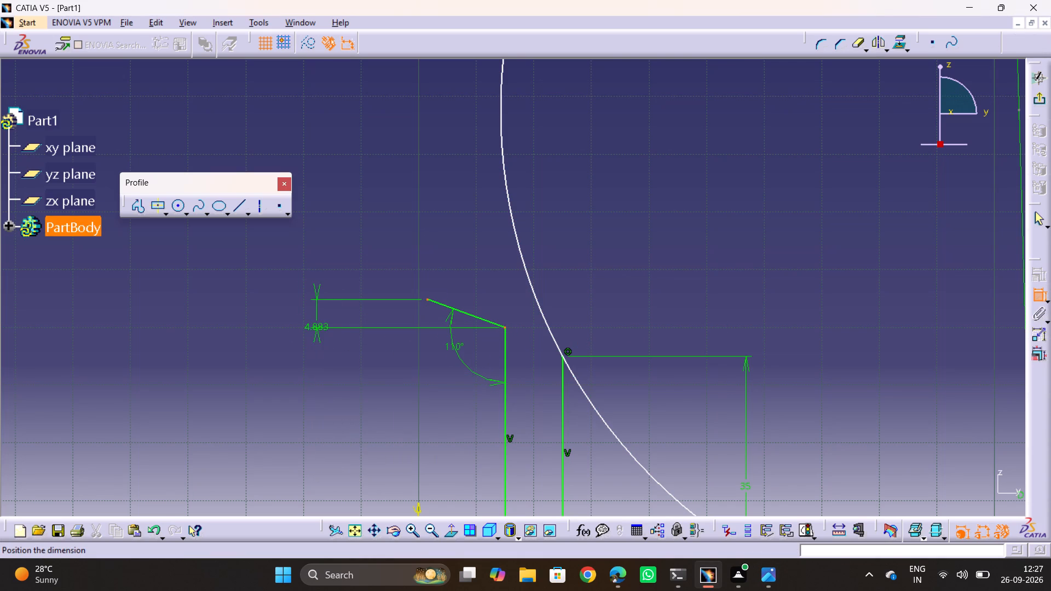
click(282, 312)
Examine the reference drawing's front view closely for the lower body height and the flare height beside the 110° angle.
key(alt+Tab)
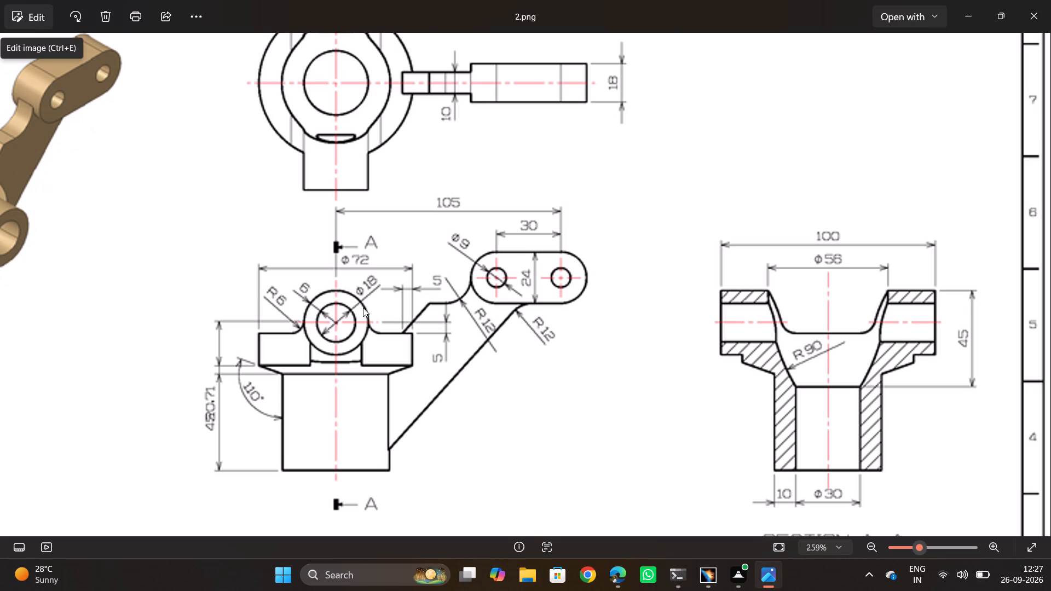
ctrl+scroll(233, 404, up, 8)
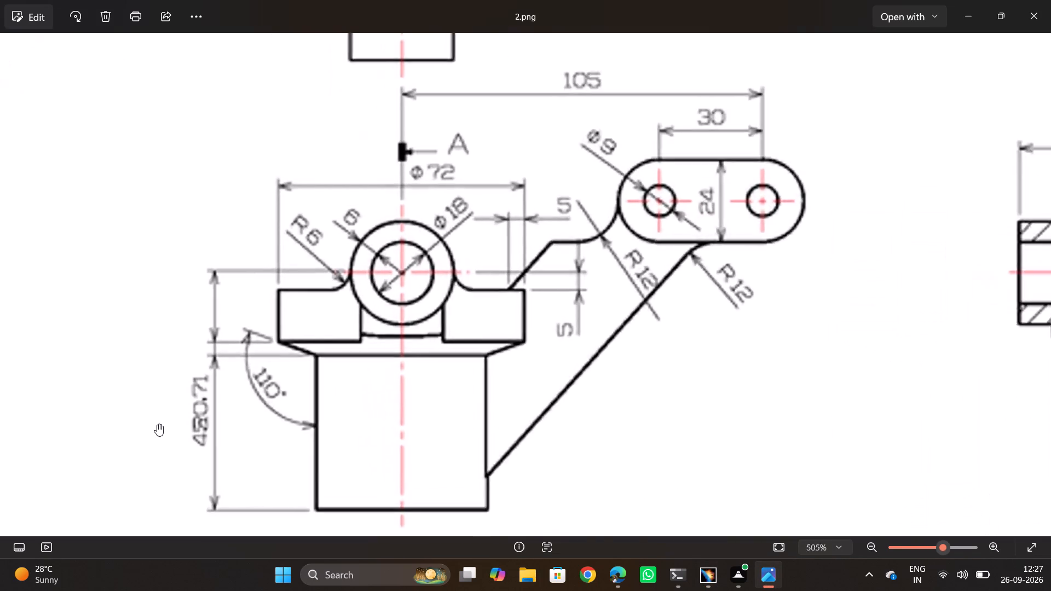
ctrl+scroll(157, 424, up, 5)
ctrl+scroll(213, 463, up, 4)
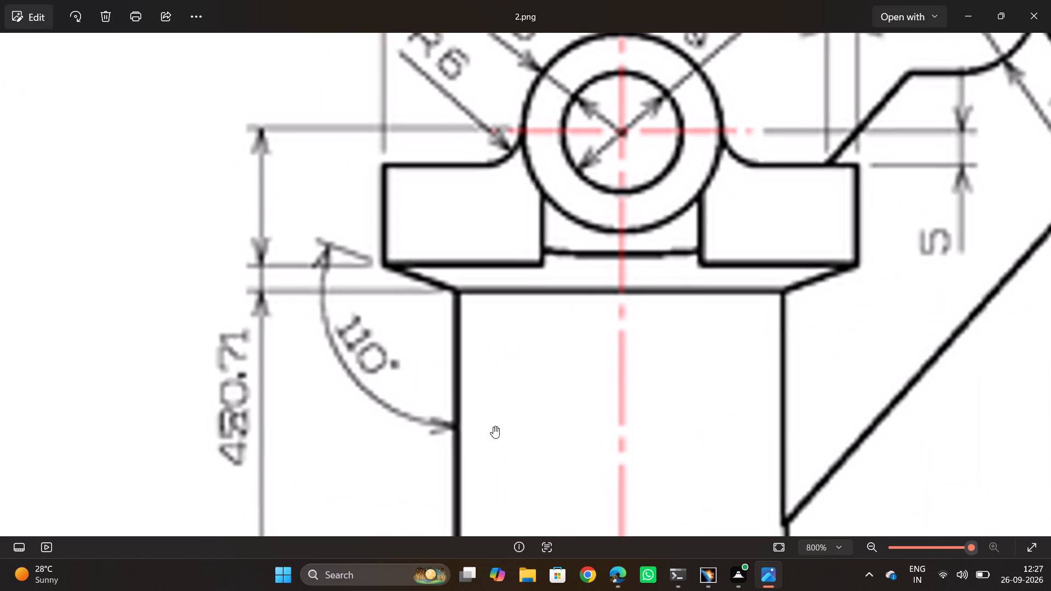
click(531, 420)
key(alt+Tab)
Move the inner vertical line's 40 mm length dimension across to the sketch axis side of the profile.
ctrl+middle_drag(581, 360, 578, 384)
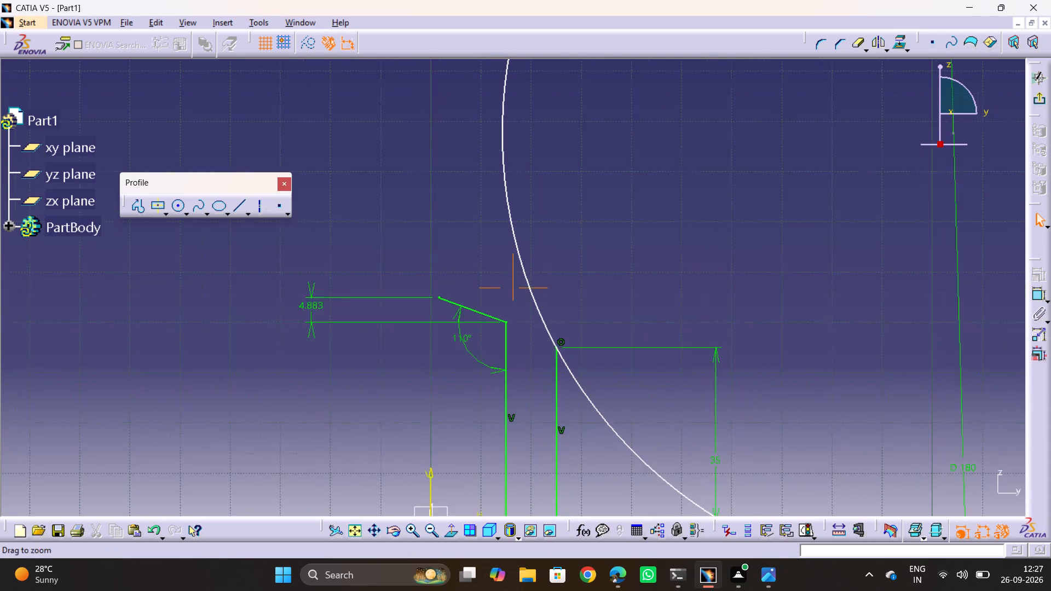
ctrl+middle_drag(578, 384, 574, 391)
middle_drag(608, 426, 616, 347)
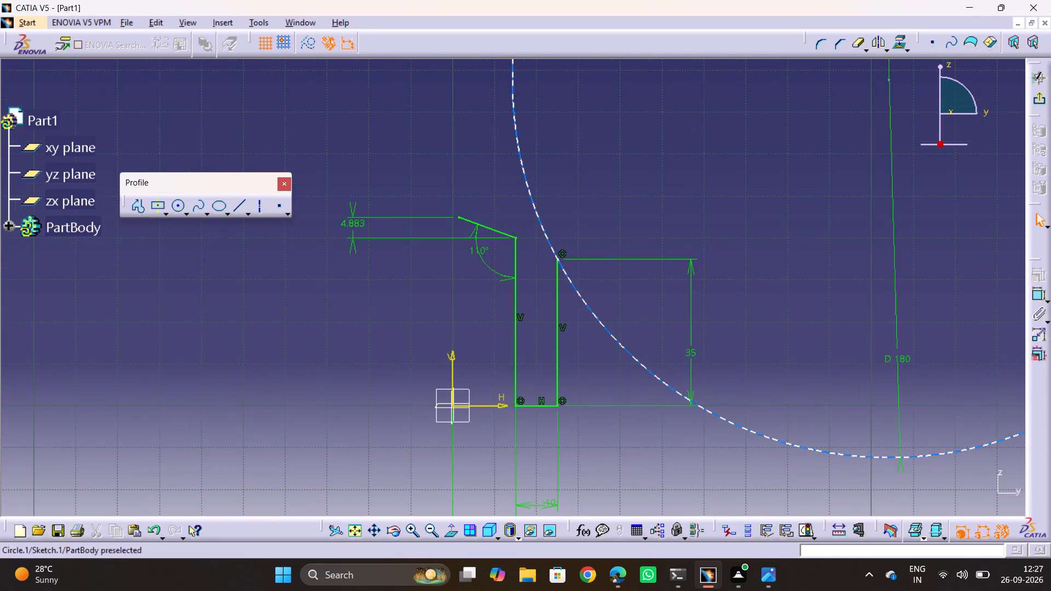
ctrl+middle_drag(834, 374, 835, 424)
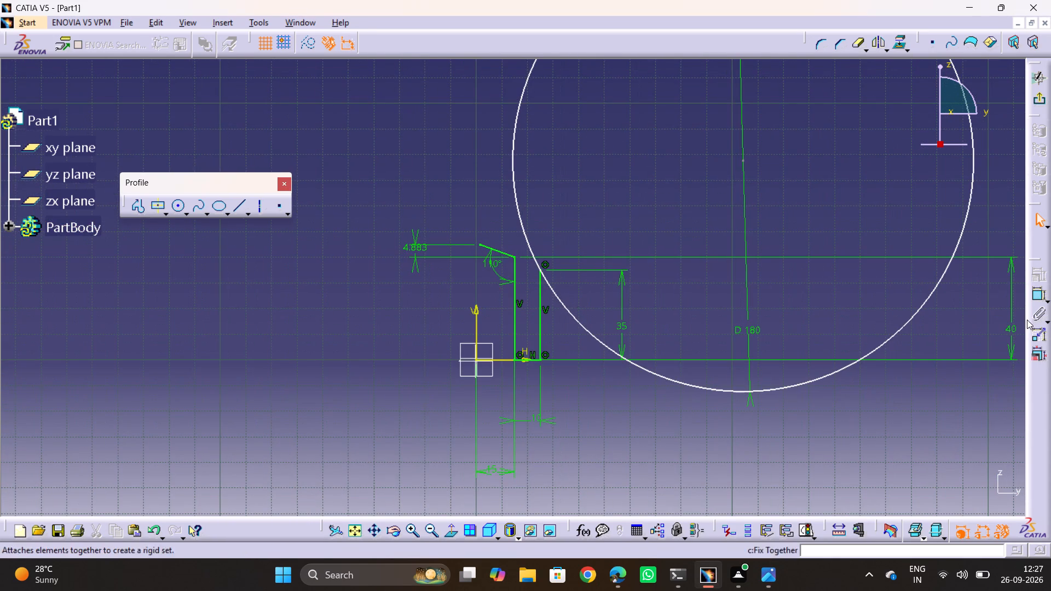
drag(1009, 325, 475, 327)
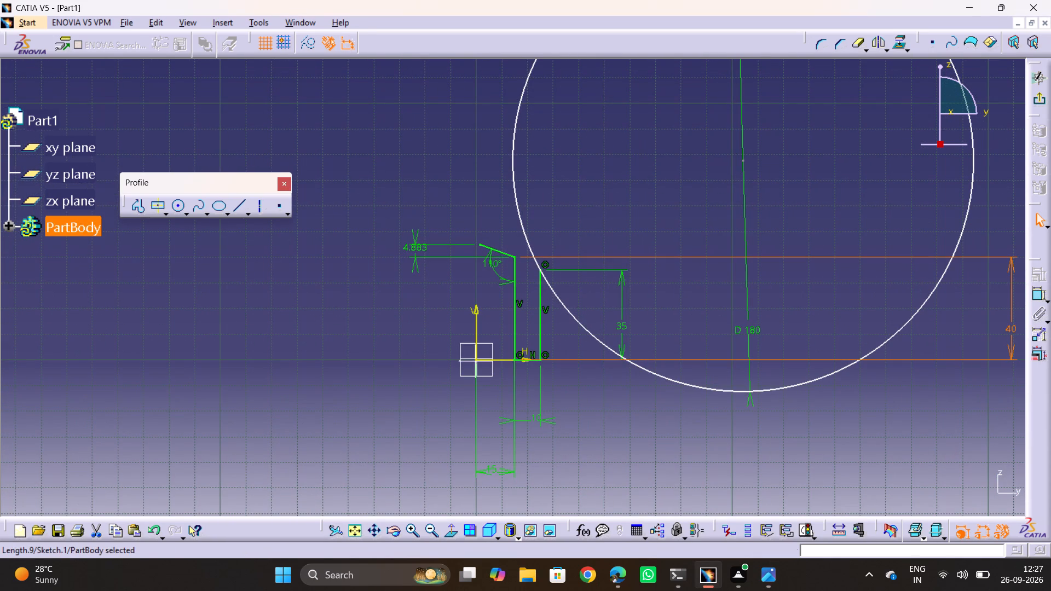
drag(1008, 356, 379, 365)
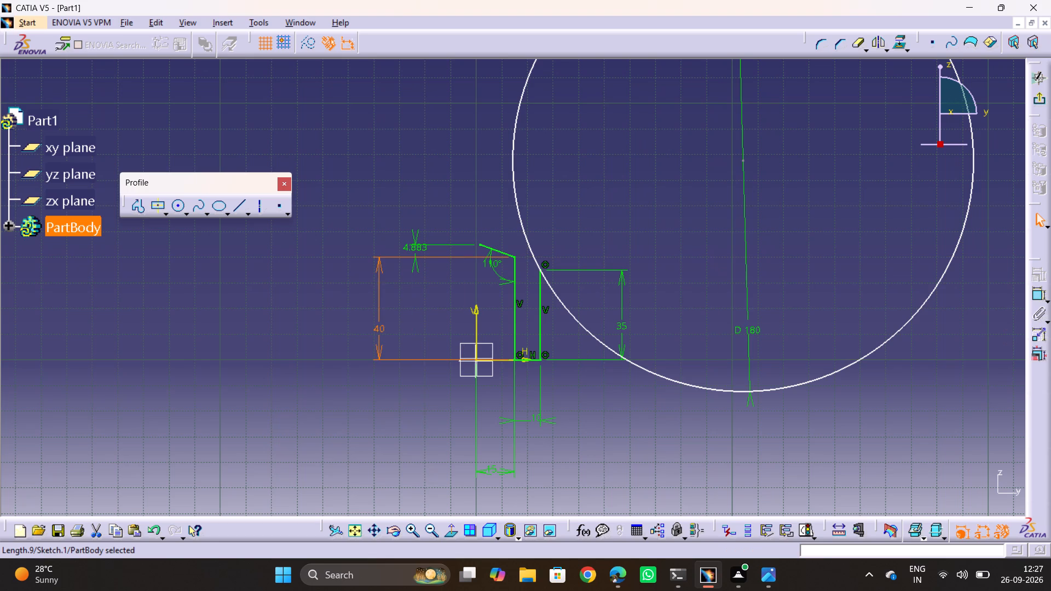
drag(379, 365, 378, 365)
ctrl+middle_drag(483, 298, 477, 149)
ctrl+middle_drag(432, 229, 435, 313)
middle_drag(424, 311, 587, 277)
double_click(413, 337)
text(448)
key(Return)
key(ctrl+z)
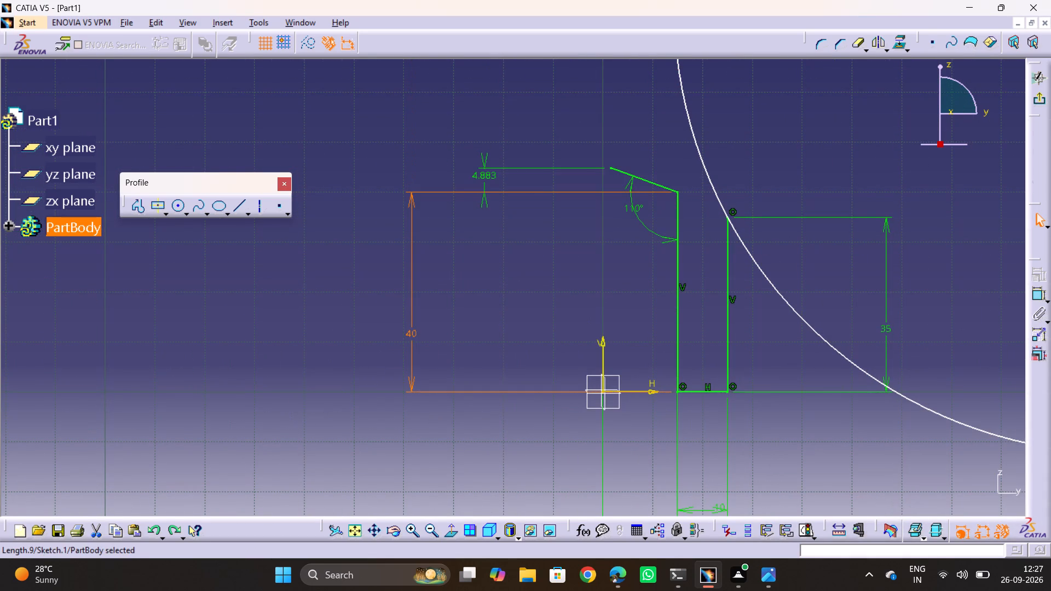
Set the inner vertical line's length to 48 mm.
double_click(413, 334)
text(48)
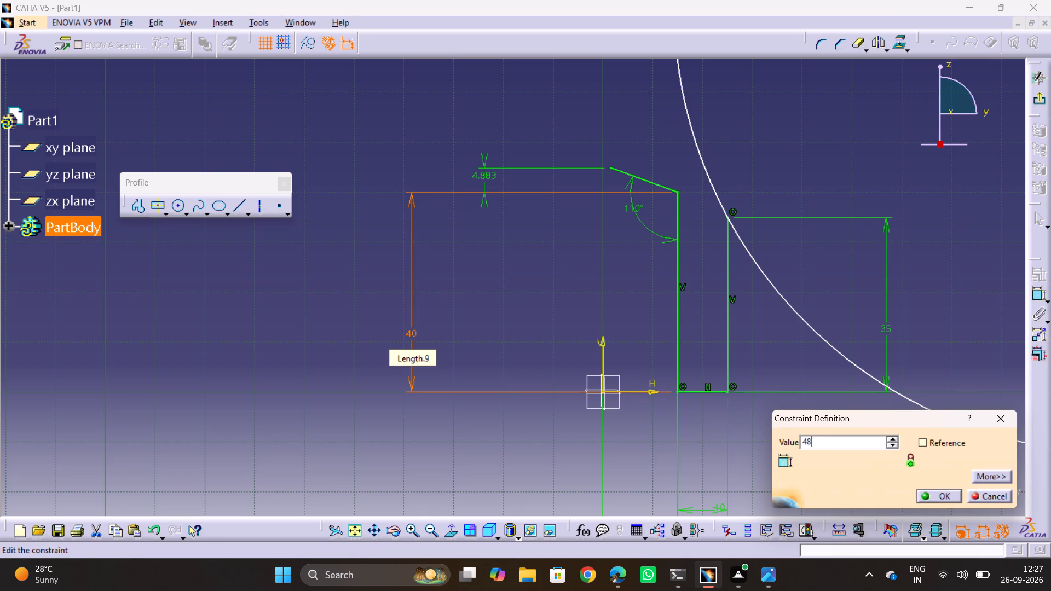
key(Return)
click(449, 316)
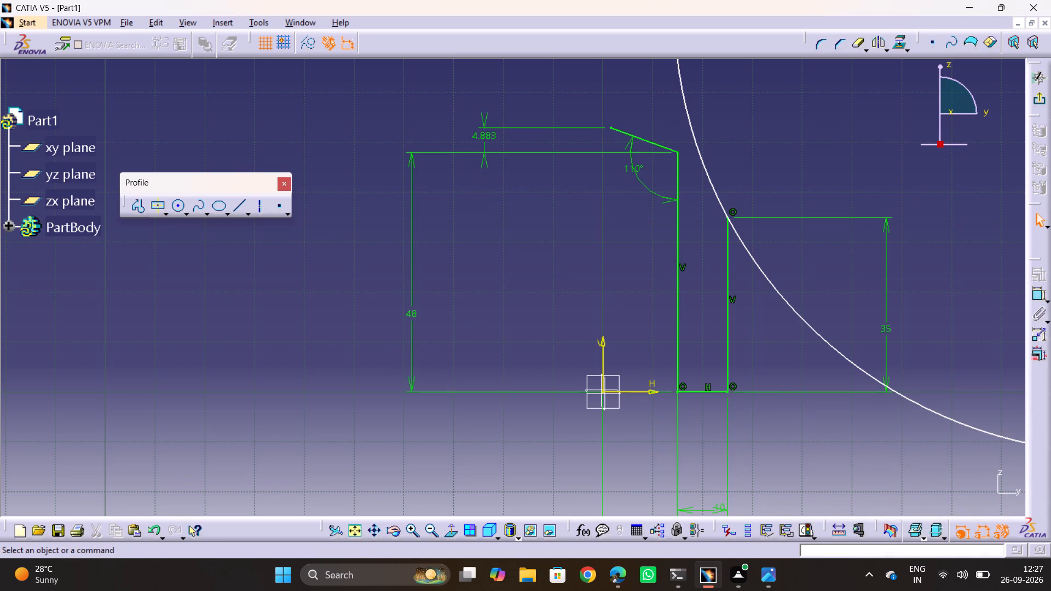
Set the outer vertical line's length to 40 mm.
double_click(890, 330)
text(40)
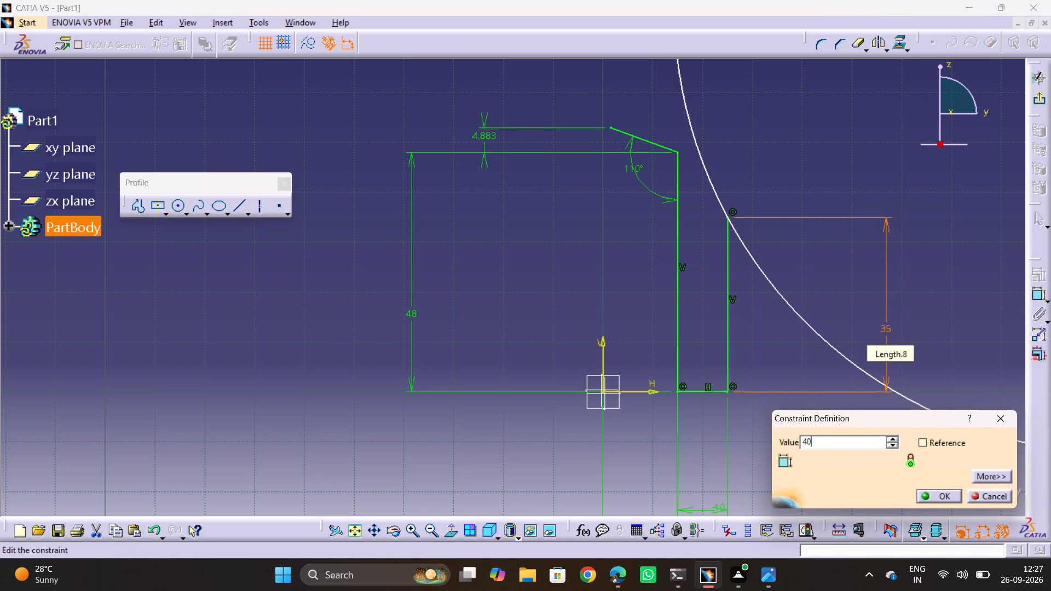
key(Return)
click(926, 259)
Examine the reference drawing's front view and section A-A for the flare height and the shape of the wall profile.
middle_drag(948, 189, 853, 282)
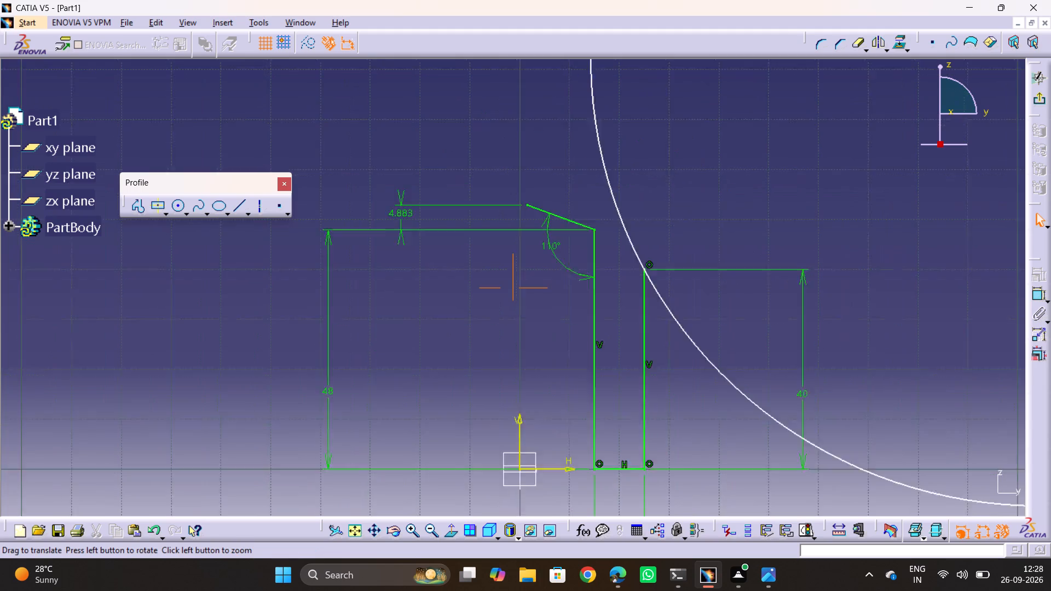
middle_drag(853, 282, 800, 331)
key(alt+Tab)
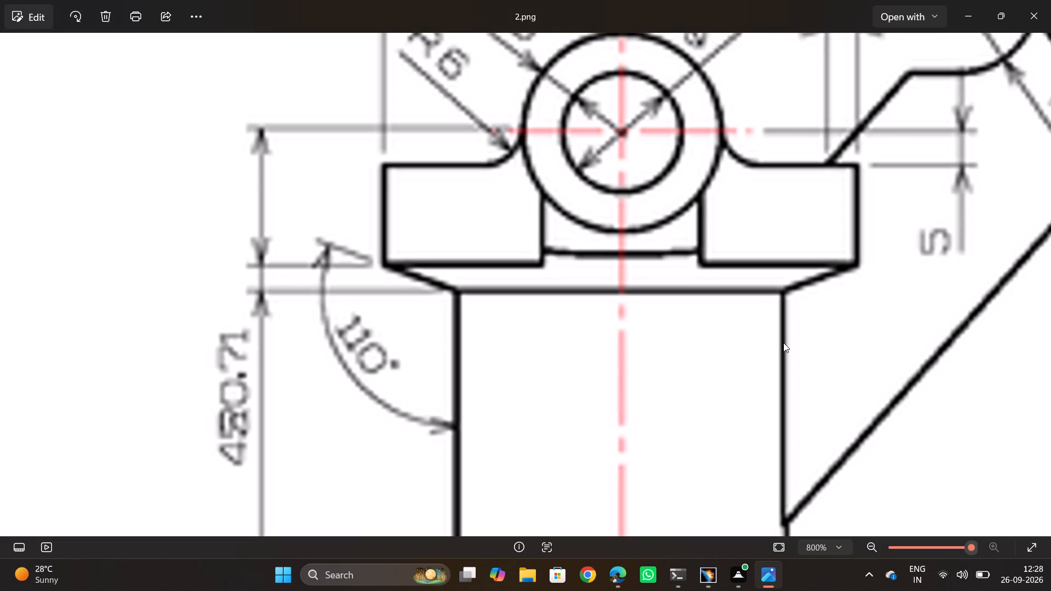
key(alt+Tab)
key(alt+Tab)
ctrl+middle_drag(716, 311, 719, 337)
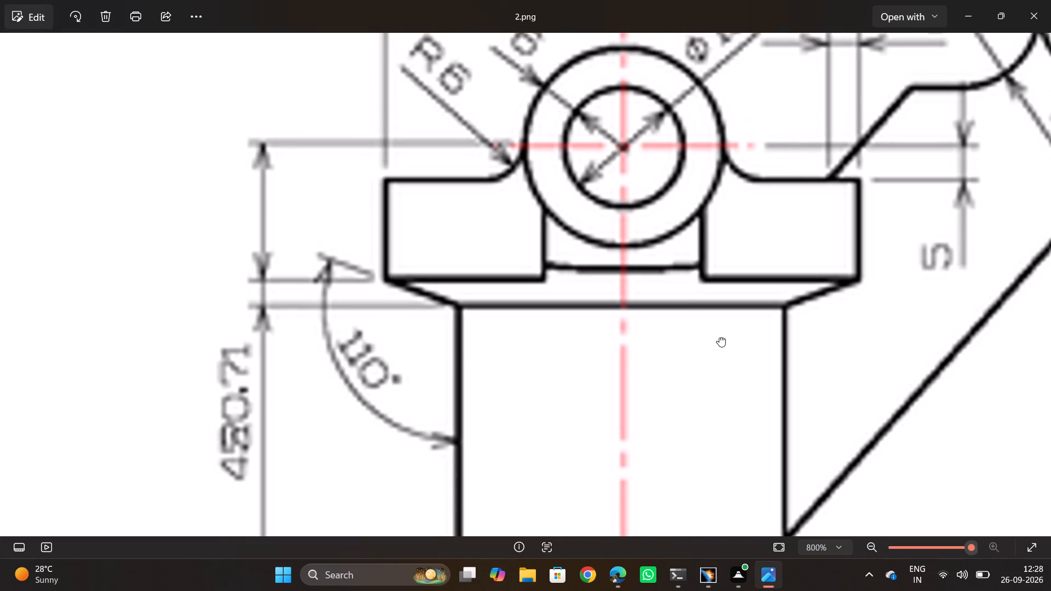
ctrl+middle_drag(719, 337, 719, 378)
scroll(716, 343, down, 3)
scroll(716, 343, up, 7)
scroll(716, 343, down, 18)
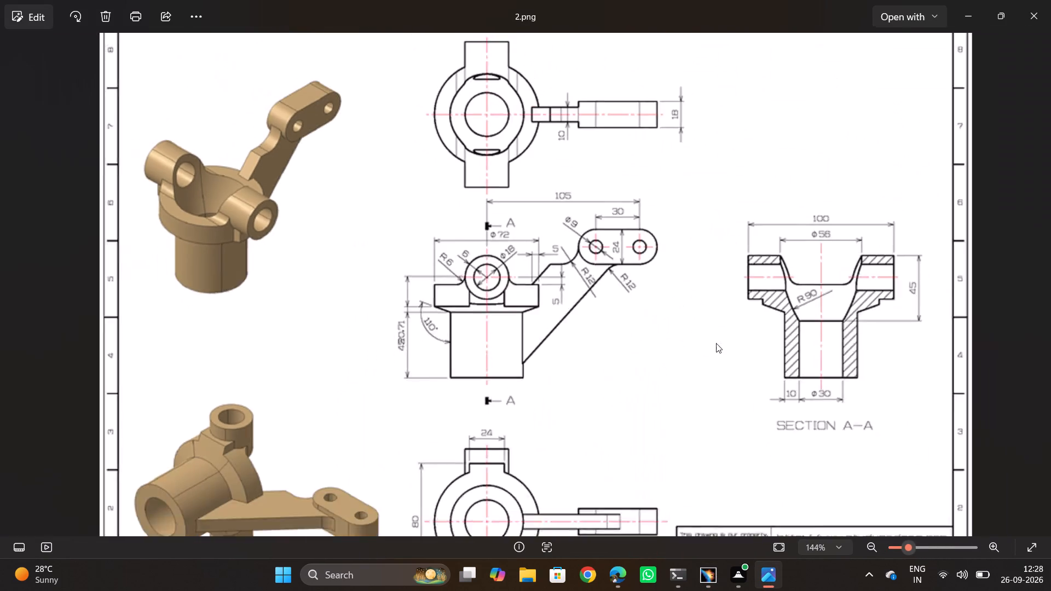
scroll(787, 325, up, 3)
middle_drag(790, 321, 709, 347)
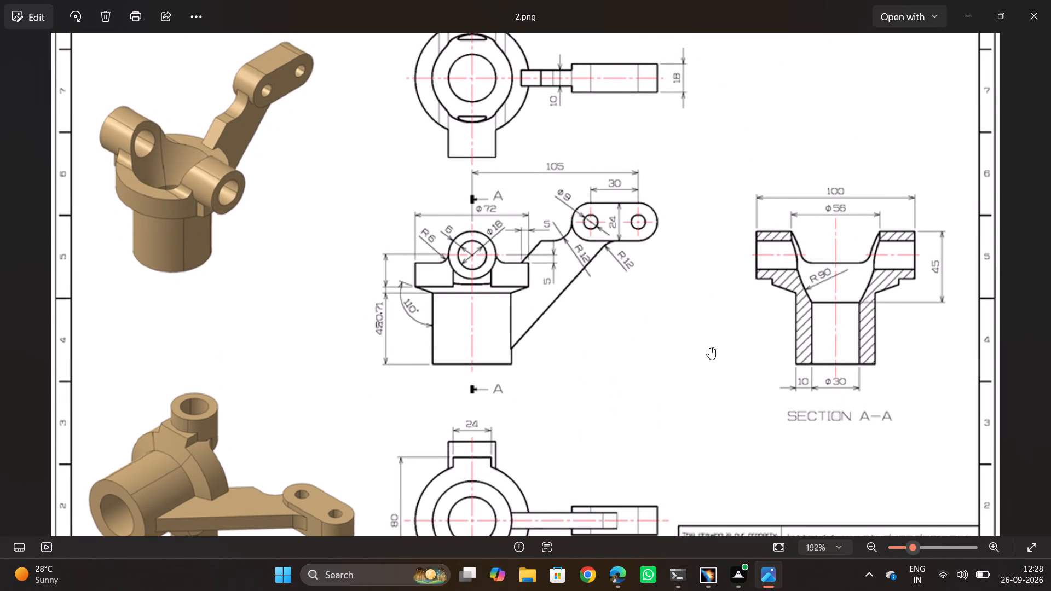
key(alt+Tab)
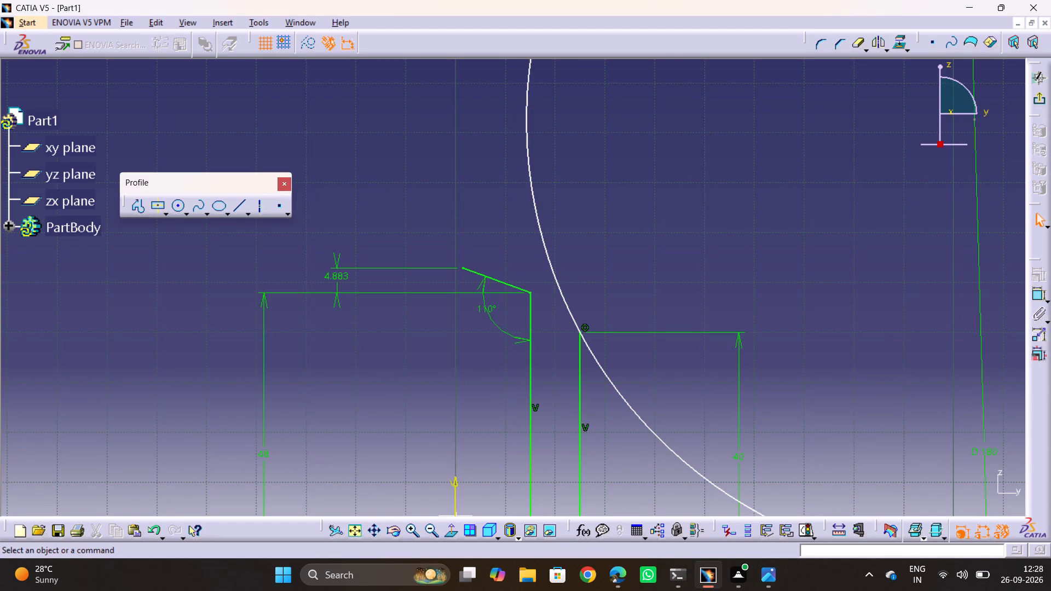
key(alt+Tab)
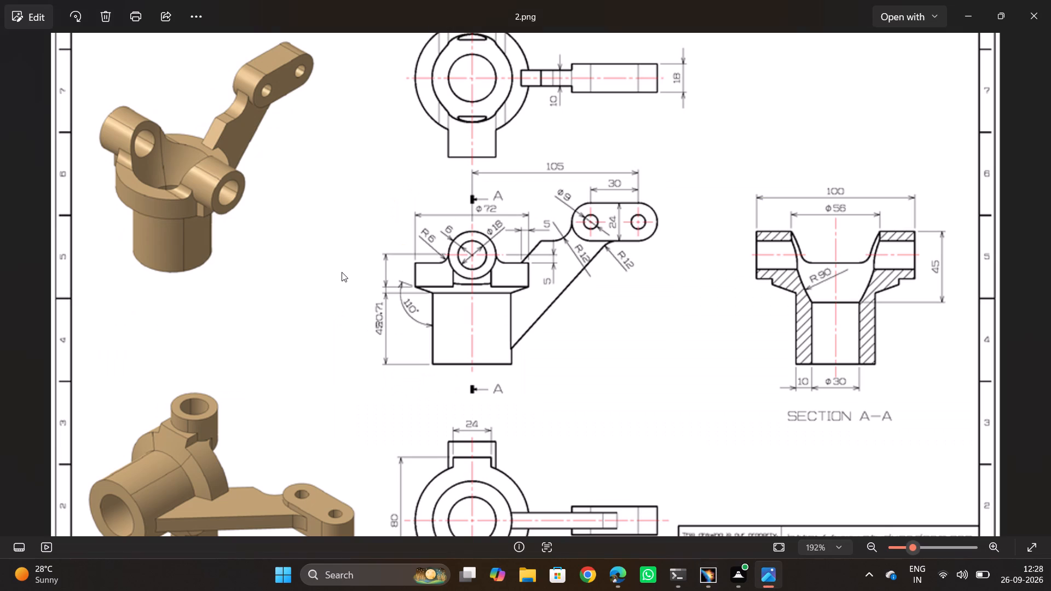
key(alt+Tab)
Set the flare line's vertical height to 3 mm.
double_click(336, 273)
key(3)
key(Return)
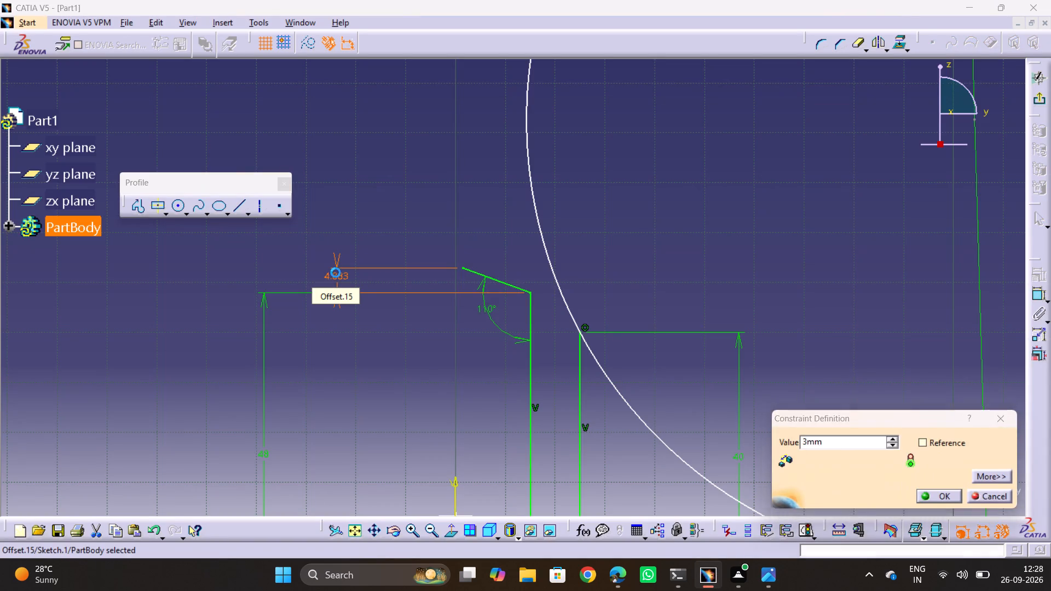
click(793, 286)
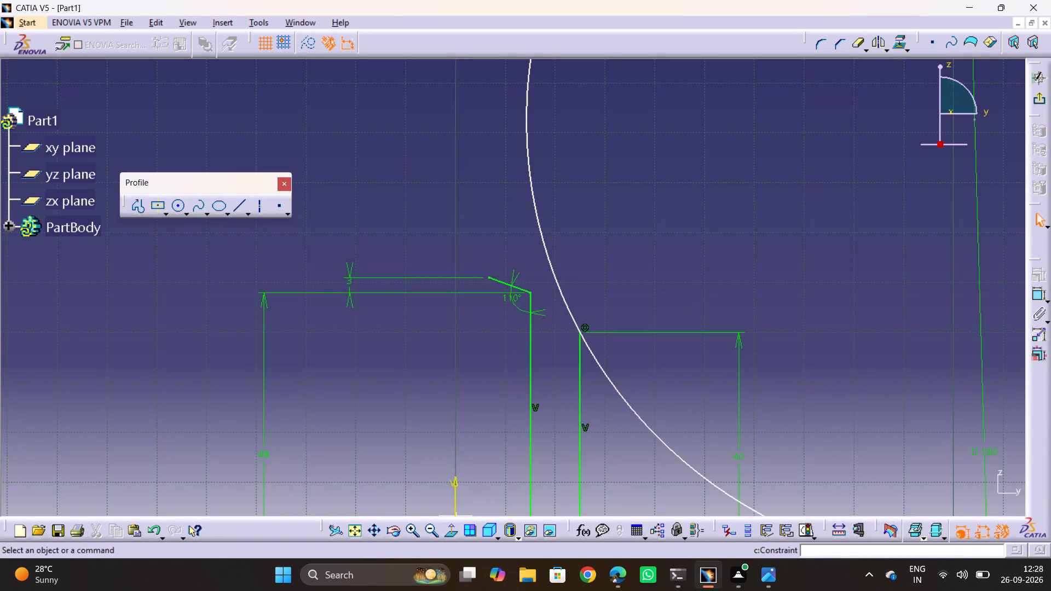
Draw a horizontal line about 13 mm long from the flare line's upper endpoint to the 180 mm circle.
click(233, 212)
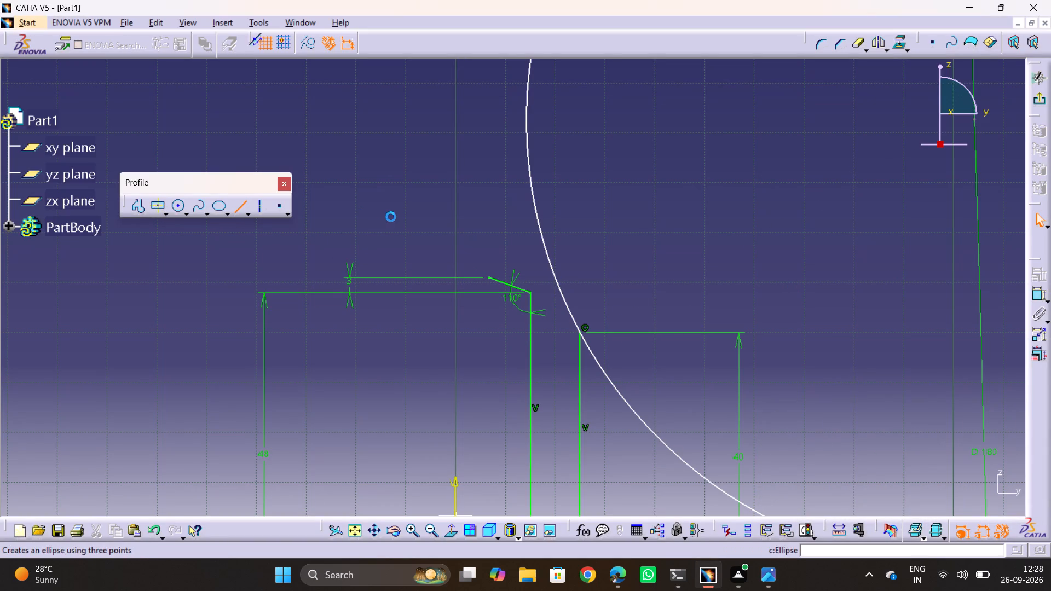
click(488, 280)
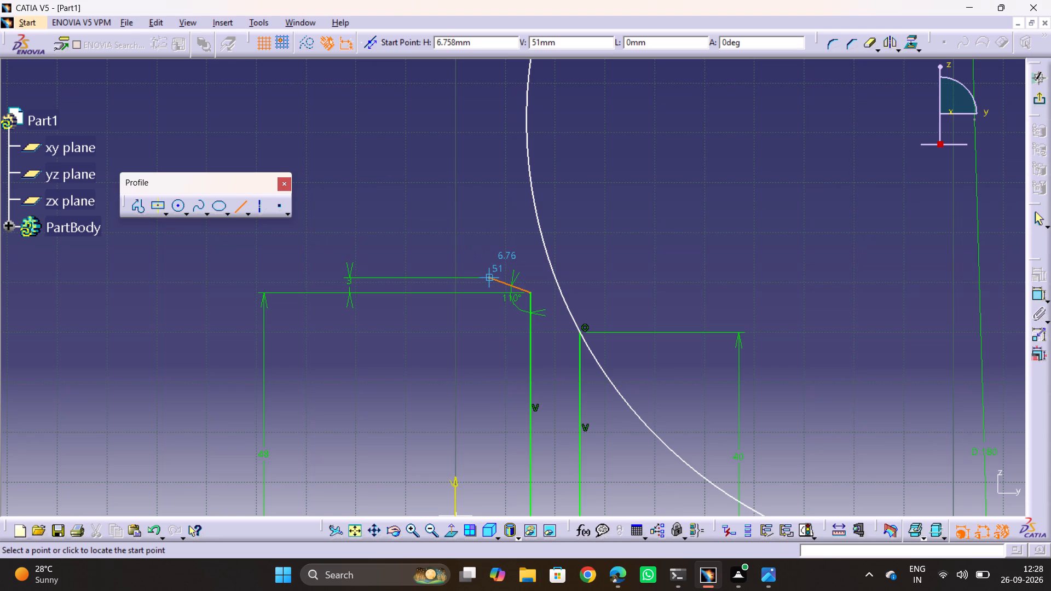
click(558, 279)
click(669, 257)
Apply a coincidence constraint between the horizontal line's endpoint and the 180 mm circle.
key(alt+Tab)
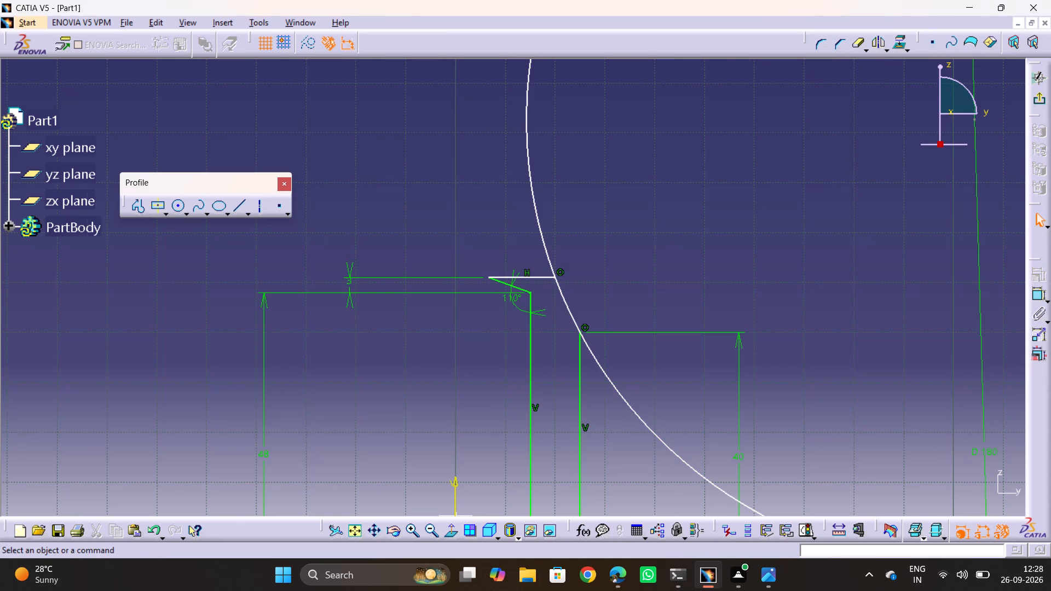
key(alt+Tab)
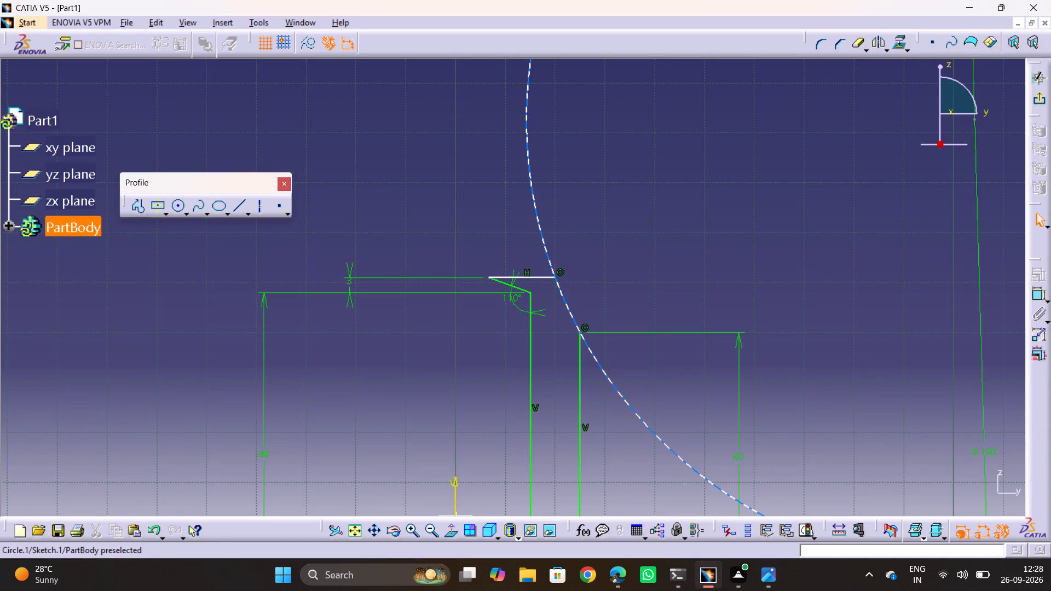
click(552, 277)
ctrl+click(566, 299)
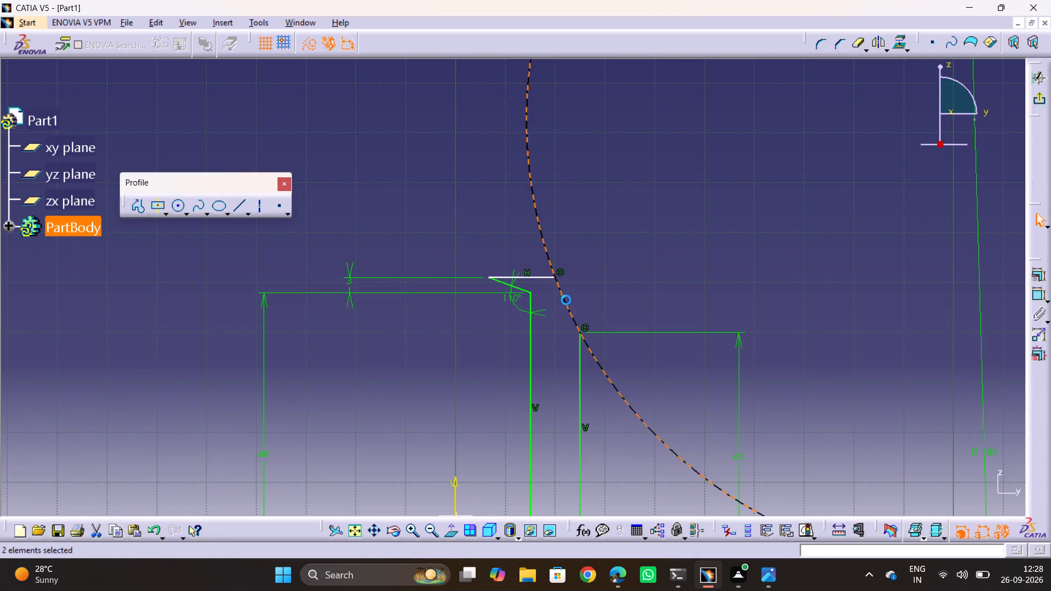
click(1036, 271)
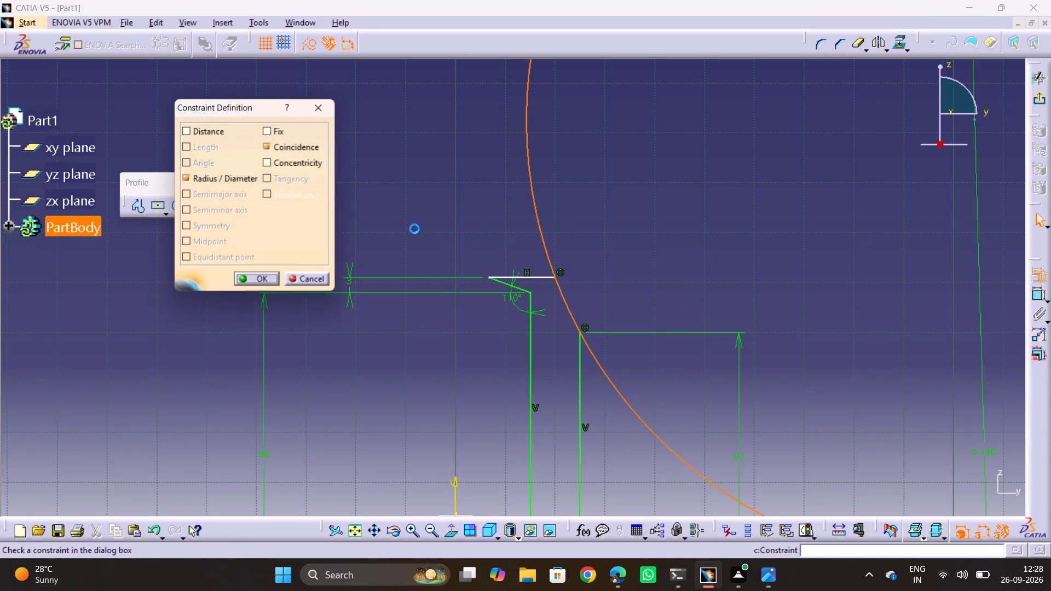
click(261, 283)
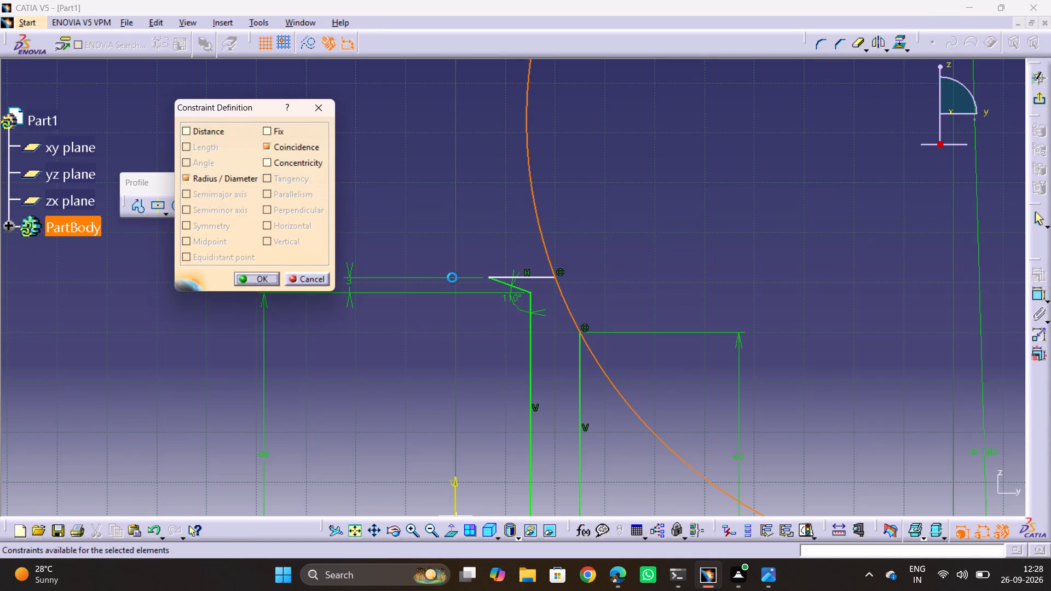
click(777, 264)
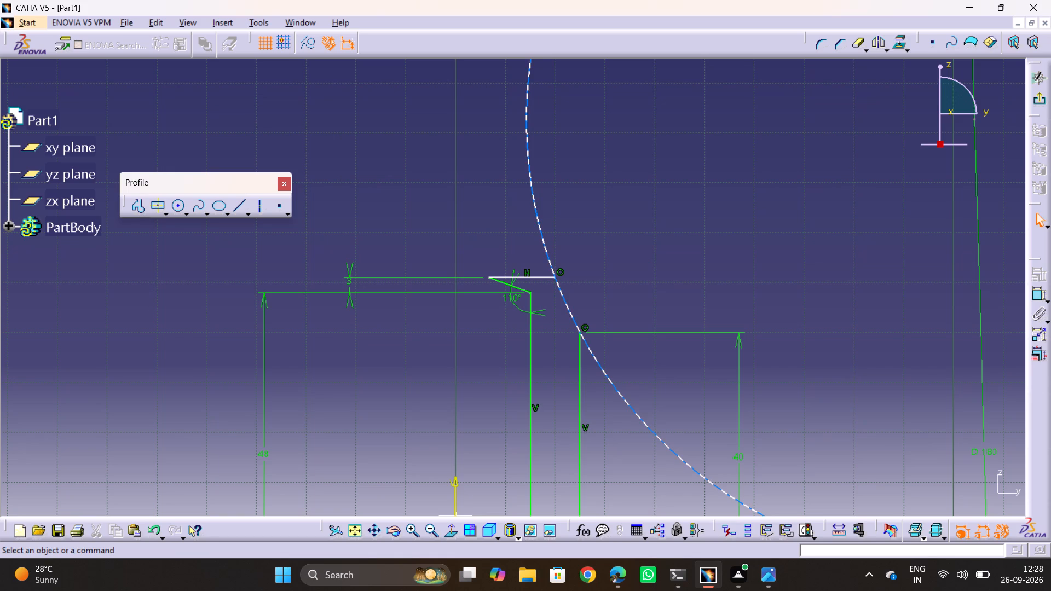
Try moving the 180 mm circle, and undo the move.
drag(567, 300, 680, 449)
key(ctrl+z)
Dimension the horizontal line above the flare and set its length to 12 mm.
click(1033, 295)
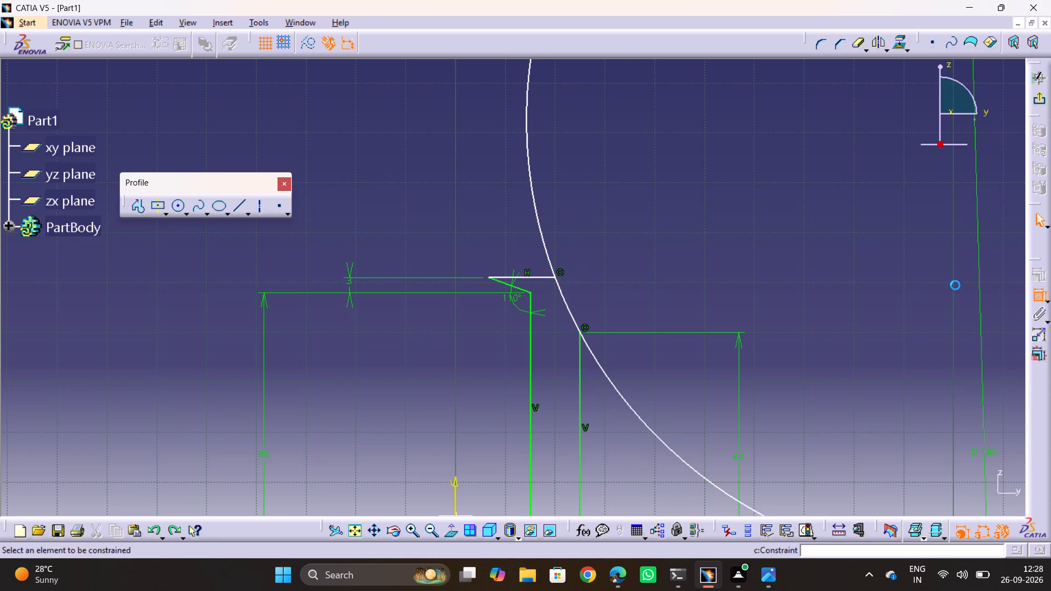
click(514, 278)
click(516, 255)
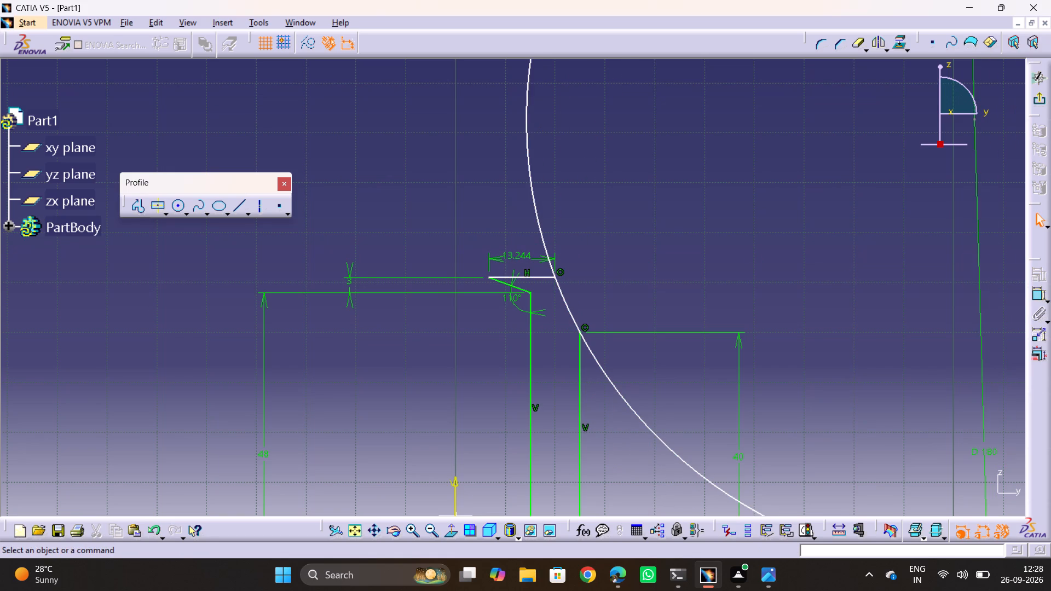
key(alt+Tab)
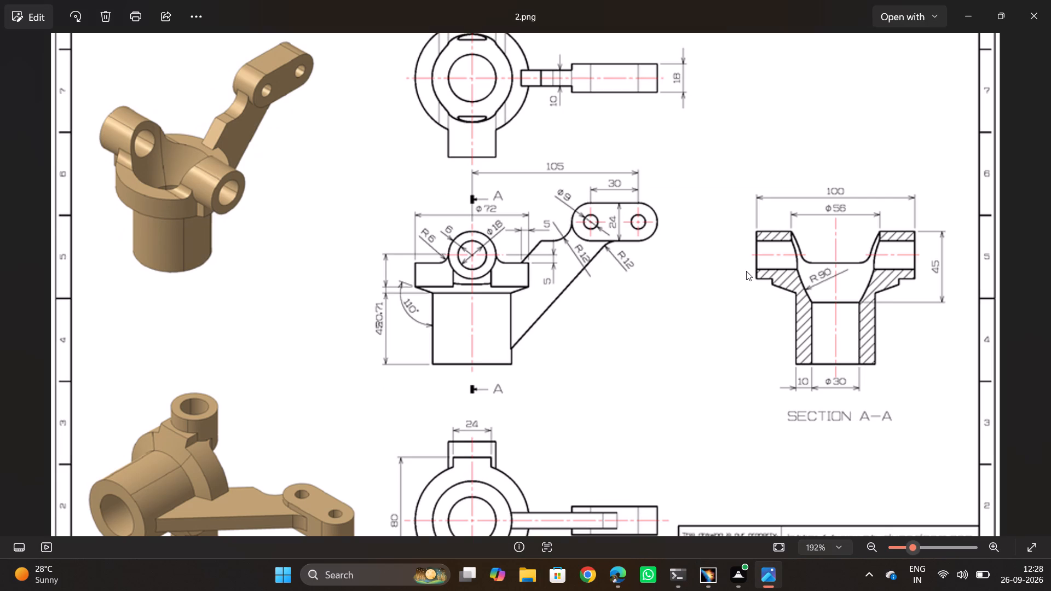
key(alt+Tab)
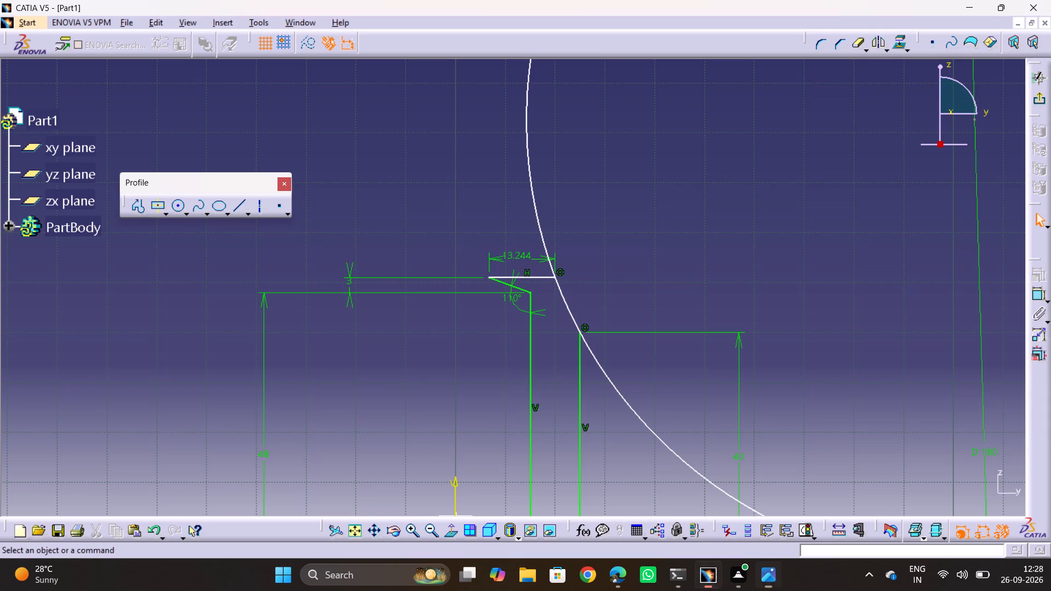
click(516, 257)
click(516, 257)
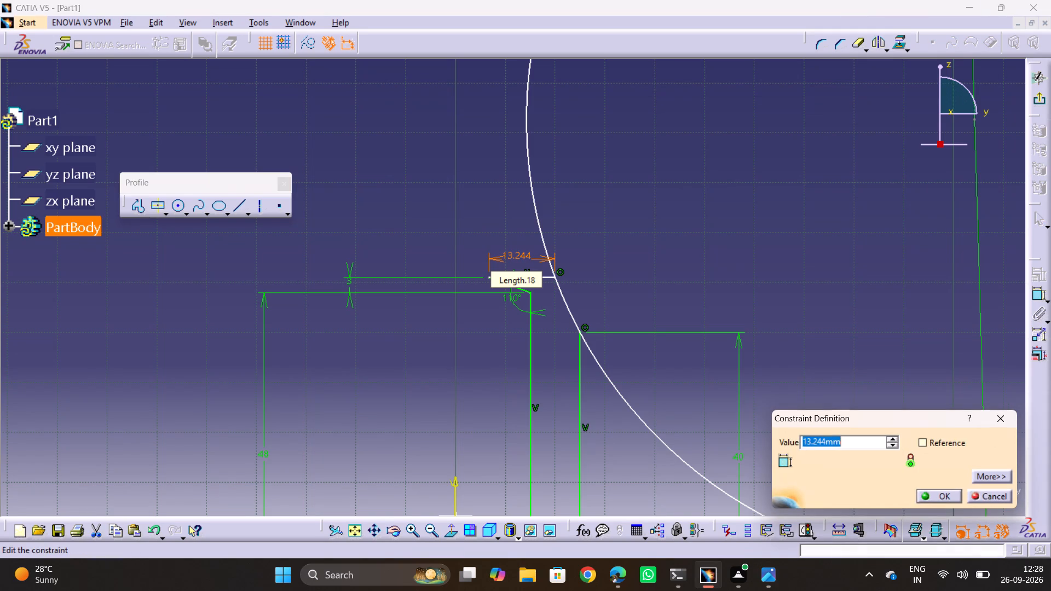
text(120)
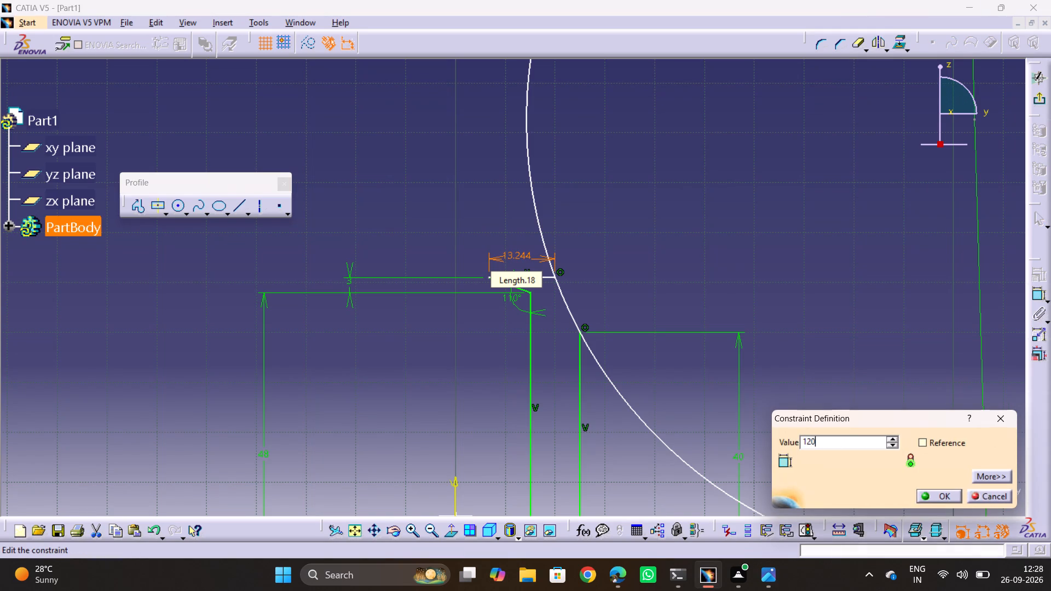
key(BackSpace)
key(Return)
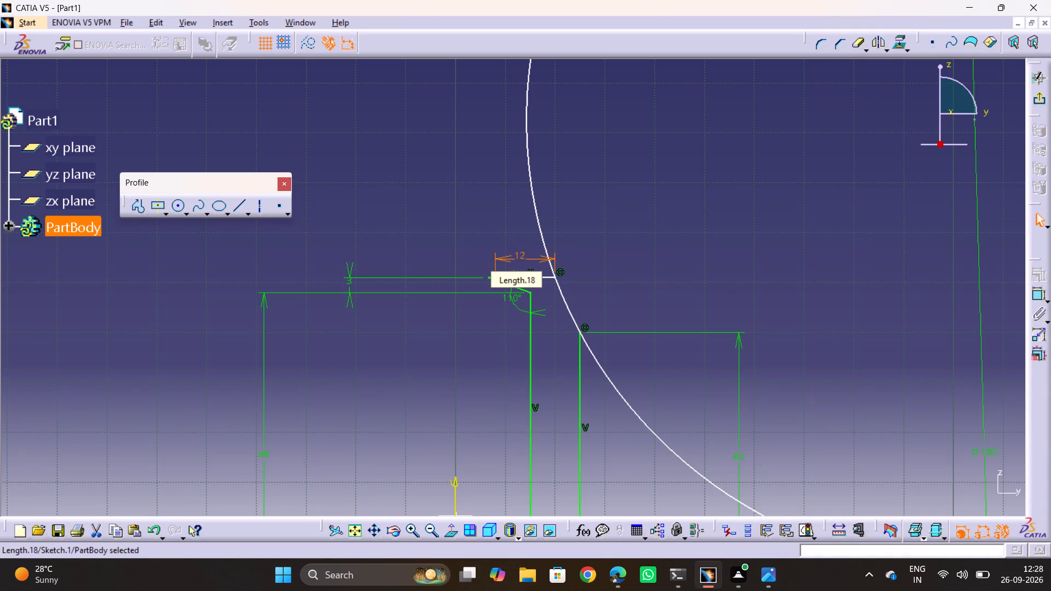
click(425, 182)
Make the horizontal line's free end coincident with the flare line's upper endpoint.
ctrl+middle_drag(517, 279, 584, 146)
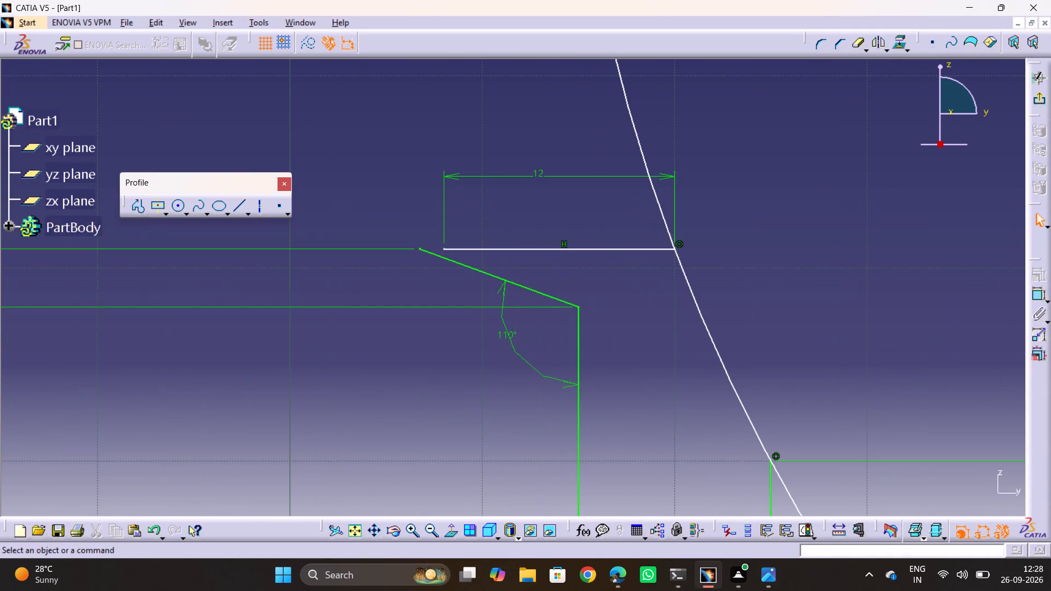
click(443, 247)
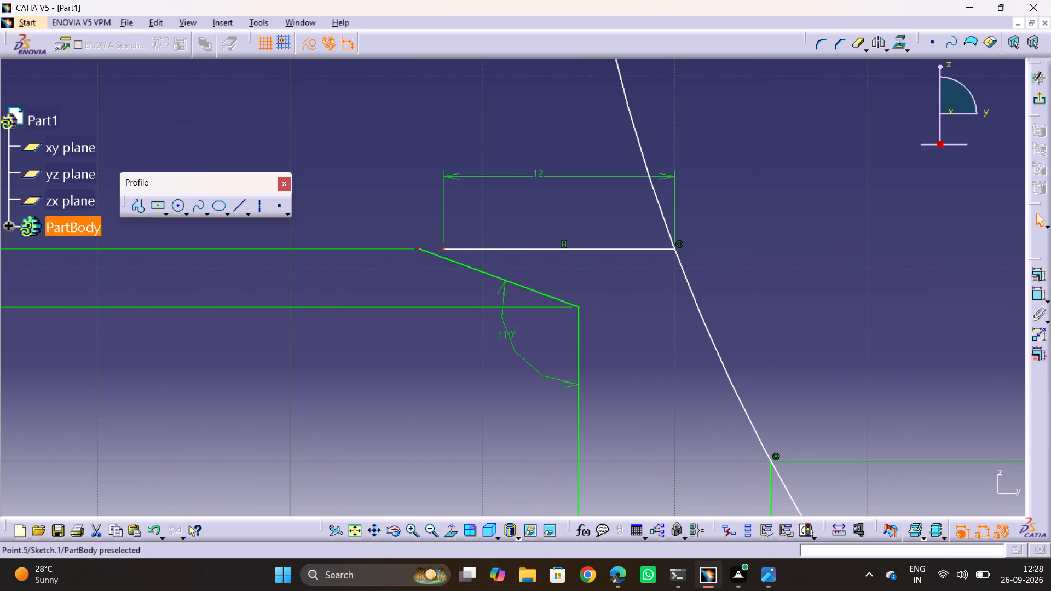
ctrl+click(424, 249)
click(420, 278)
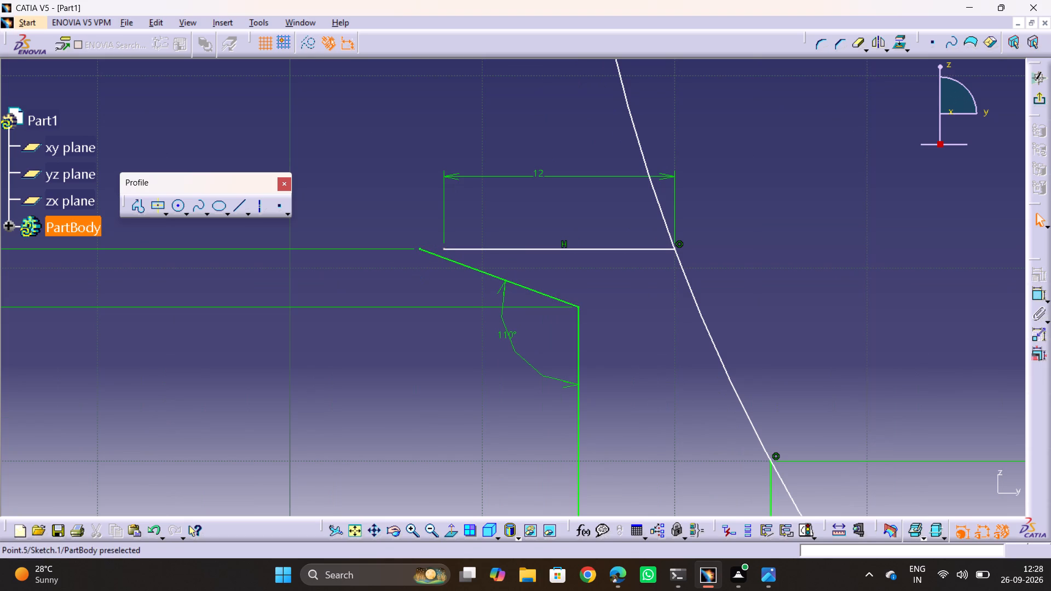
click(421, 248)
ctrl+click(445, 249)
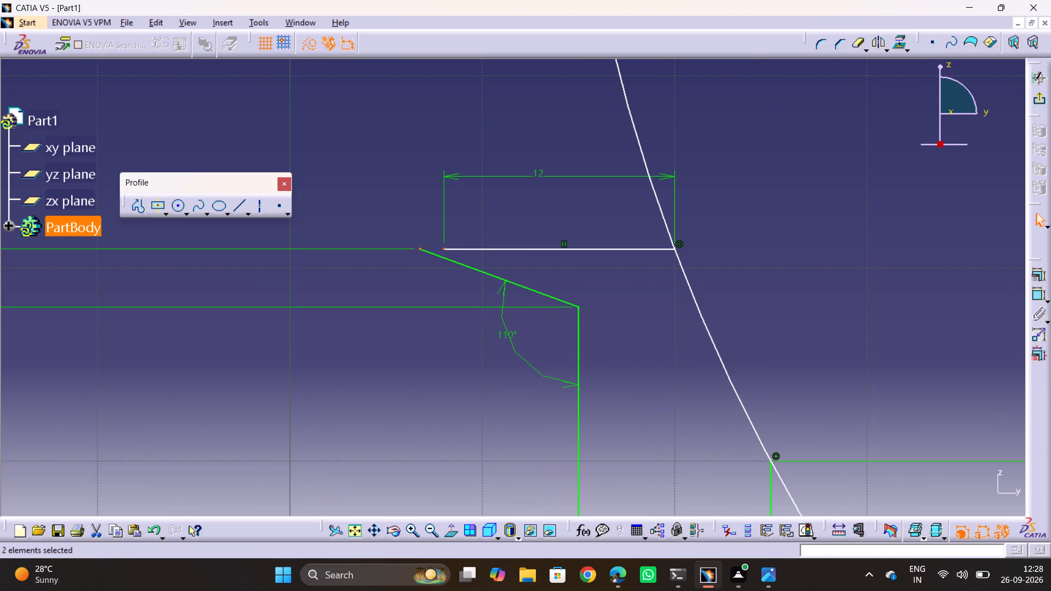
click(1040, 273)
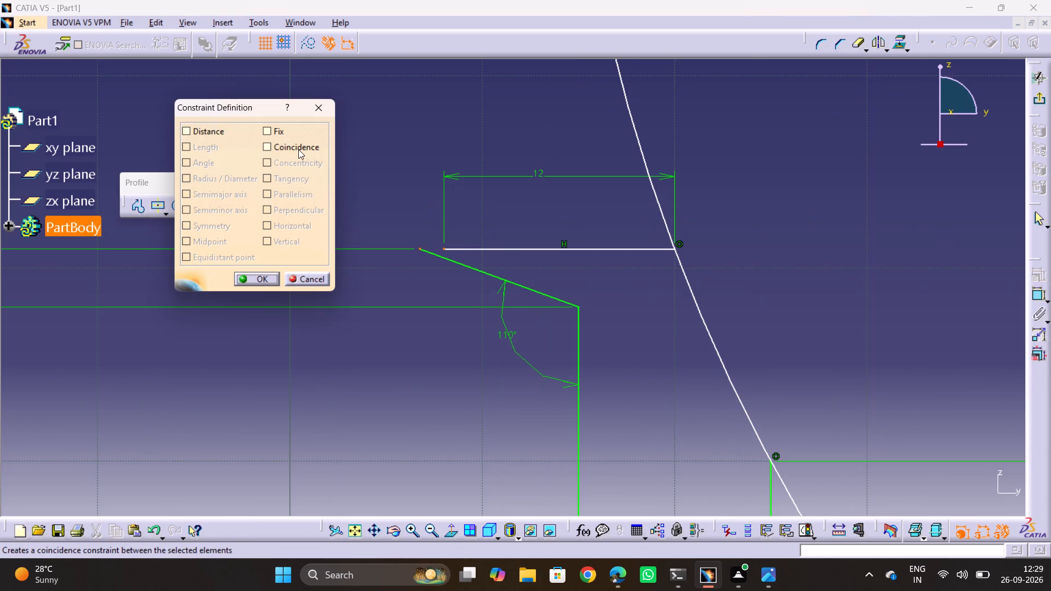
click(298, 149)
click(257, 280)
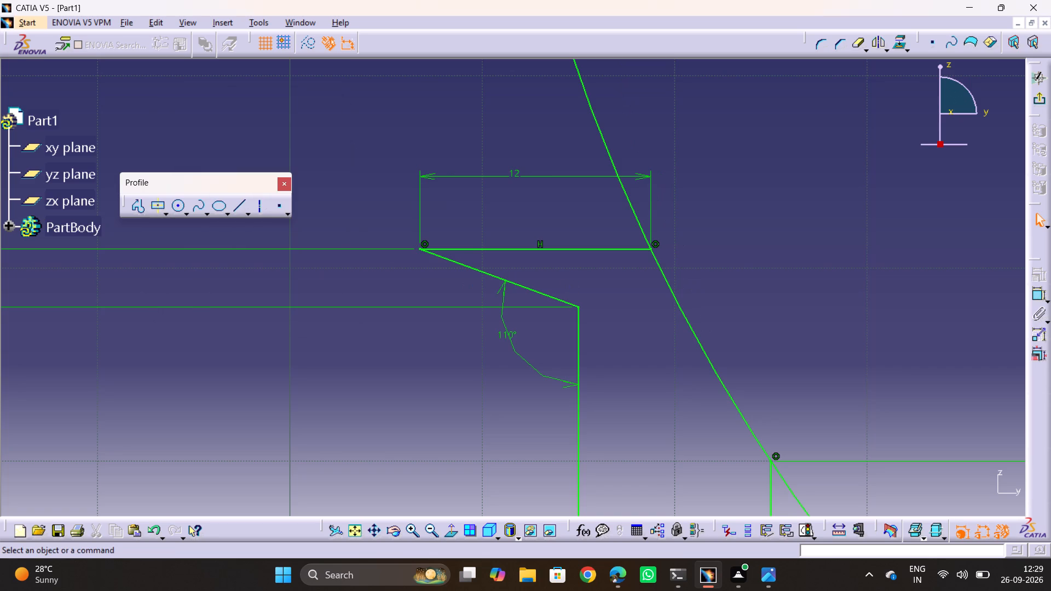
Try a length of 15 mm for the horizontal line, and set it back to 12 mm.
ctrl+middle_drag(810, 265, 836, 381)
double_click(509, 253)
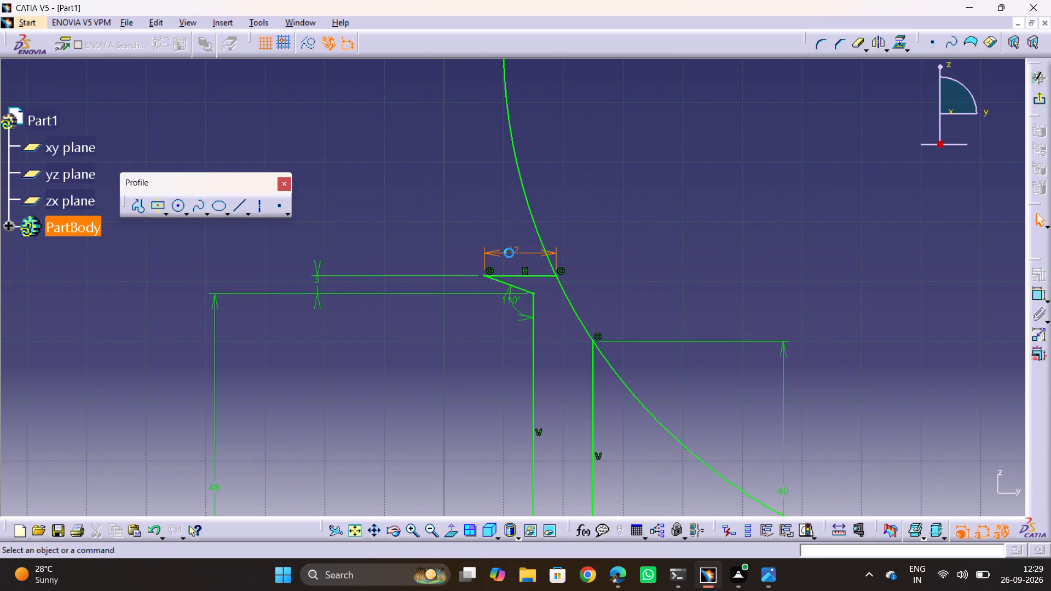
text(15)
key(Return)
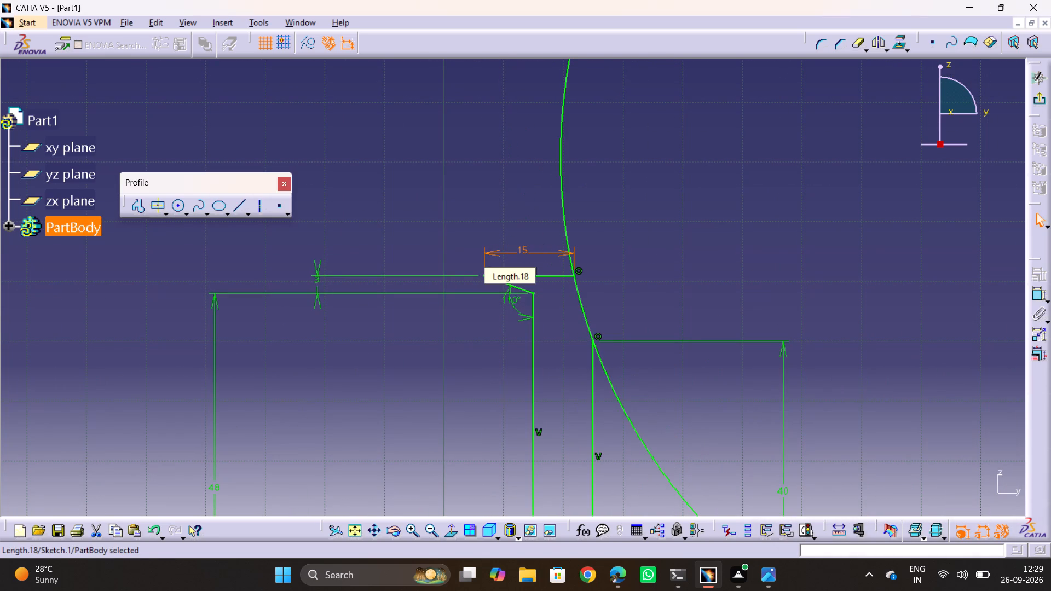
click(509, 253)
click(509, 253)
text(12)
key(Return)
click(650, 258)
Trim the 180 mm circle to the short arc between the horizontal line and the 40 mm vertical line.
key(alt+Tab)
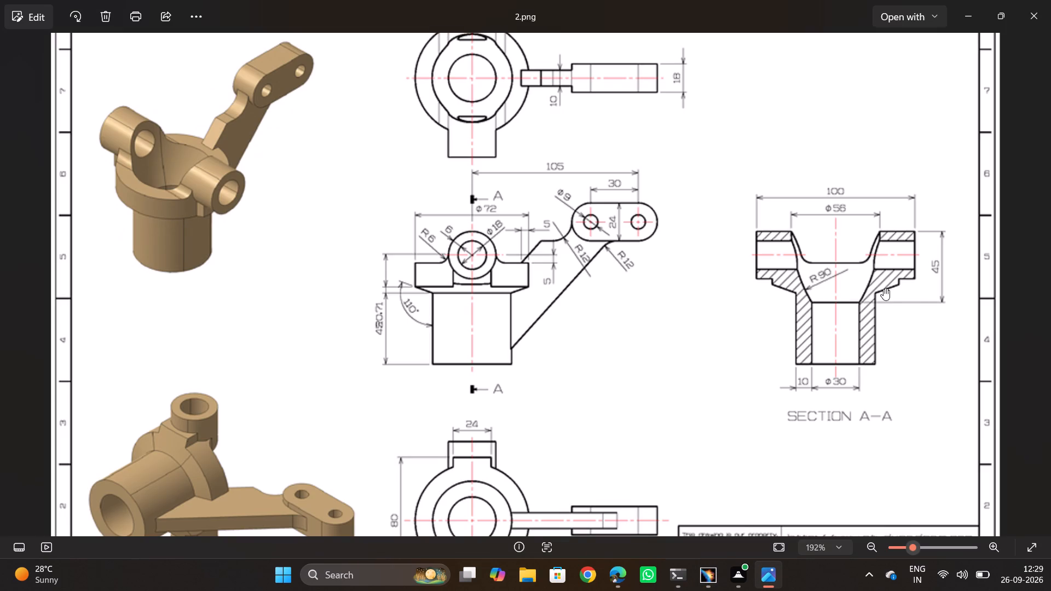
key(alt+Tab)
middle_drag(728, 273, 633, 403)
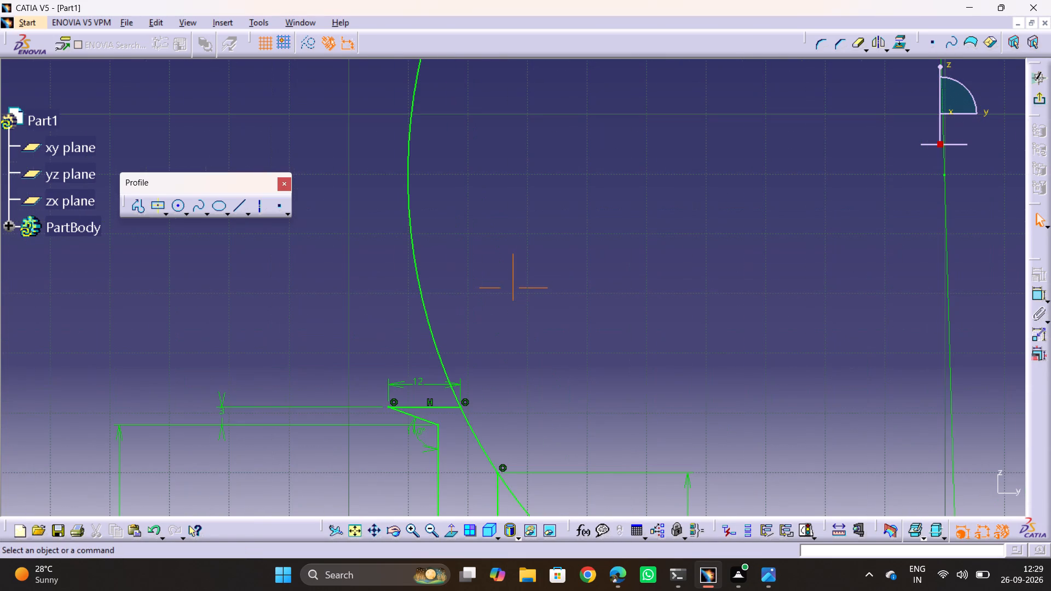
double_click(858, 44)
click(414, 240)
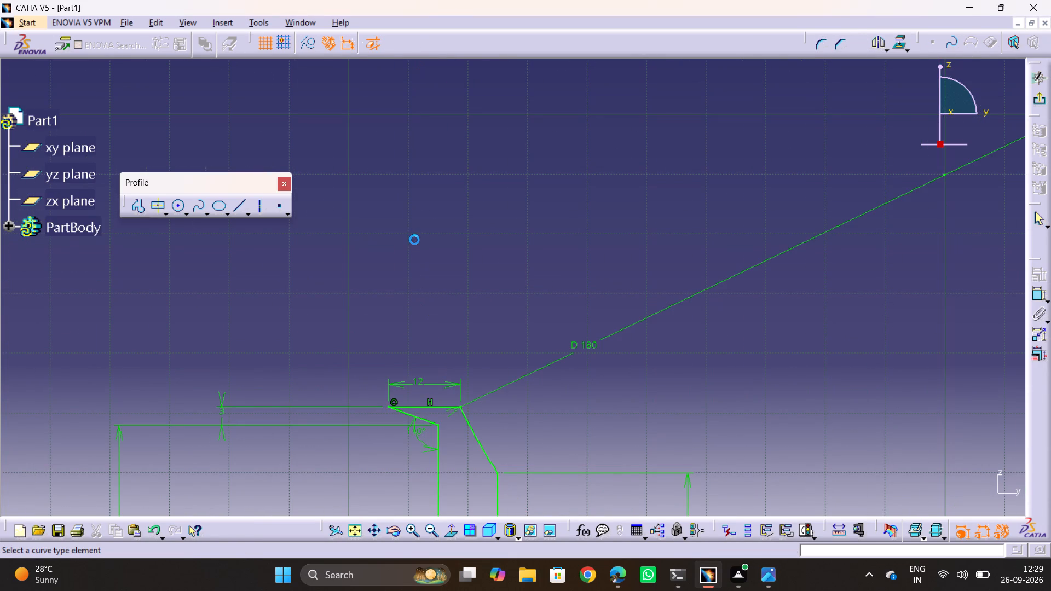
ctrl+middle_drag(582, 298, 587, 333)
key(Escape)
key(Escape)
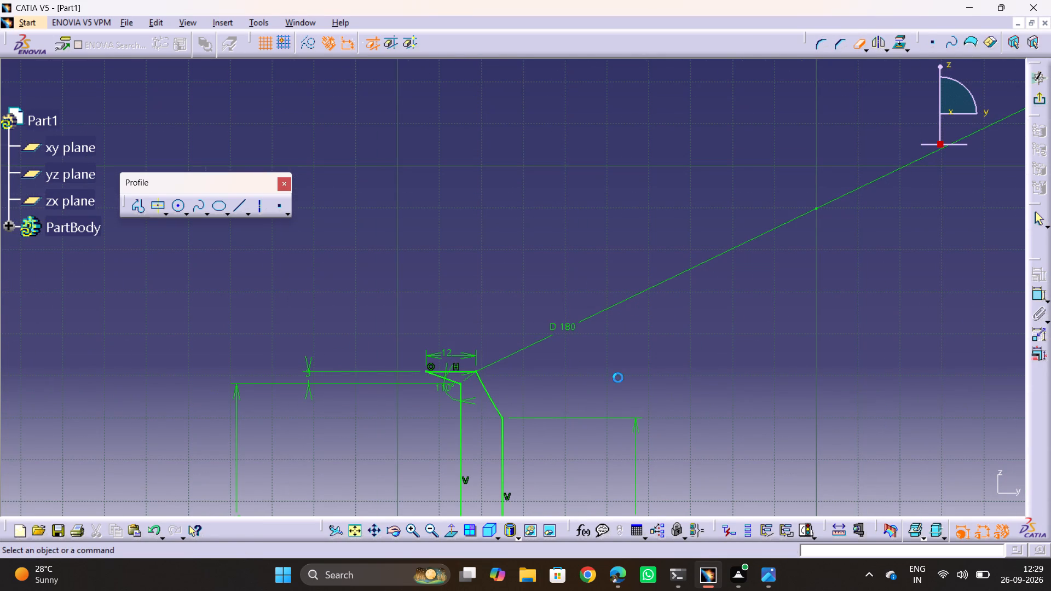
key(Escape)
key(Escape)
Reposition the 180 mm diameter dimension so that its arrow meets the trimmed arc.
key(alt+Tab)
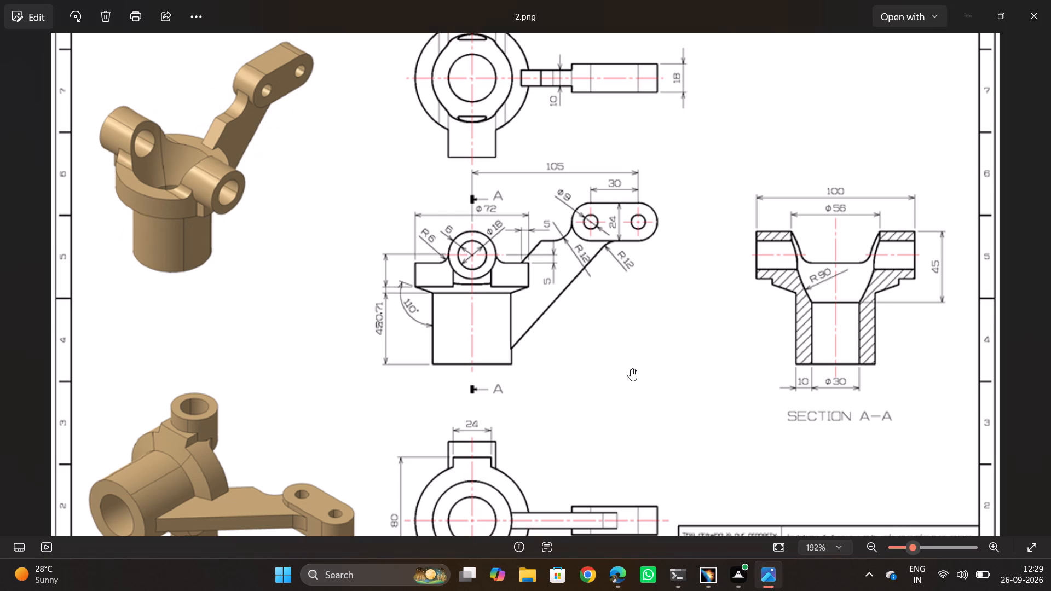
key(alt+Tab)
ctrl+middle_drag(573, 286, 614, 200)
middle_drag(519, 293, 586, 110)
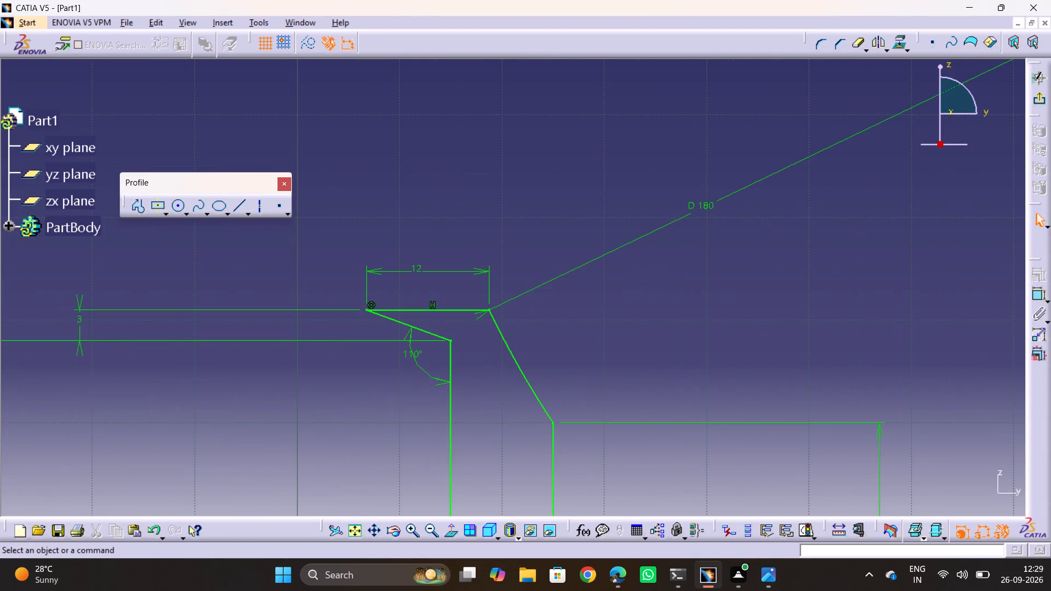
drag(517, 296, 545, 321)
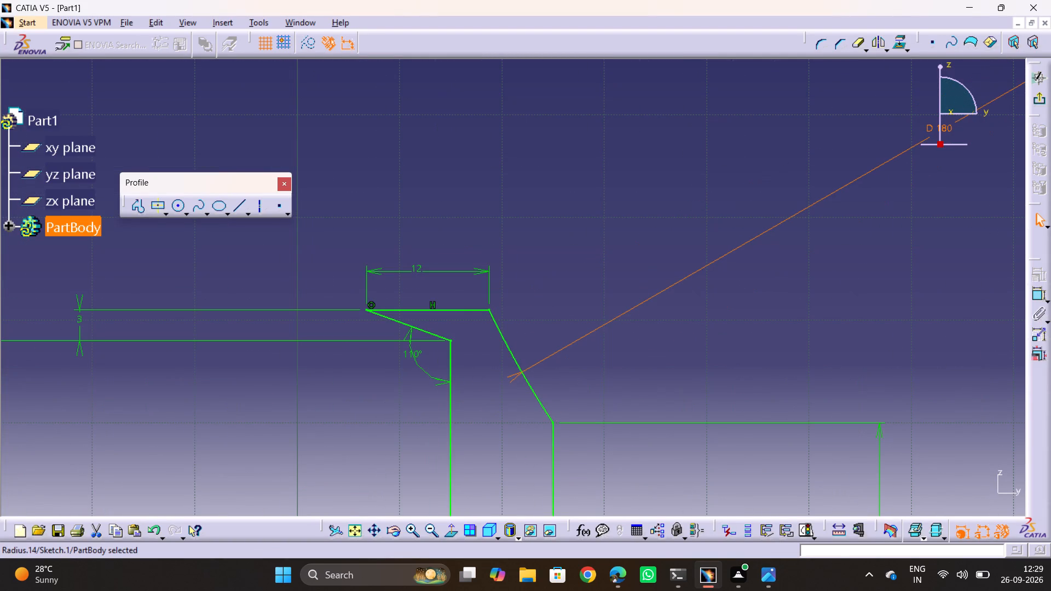
click(607, 274)
Compare the profile with the reference drawing and set the flare line's vertical height to 4 mm.
key(alt+Tab)
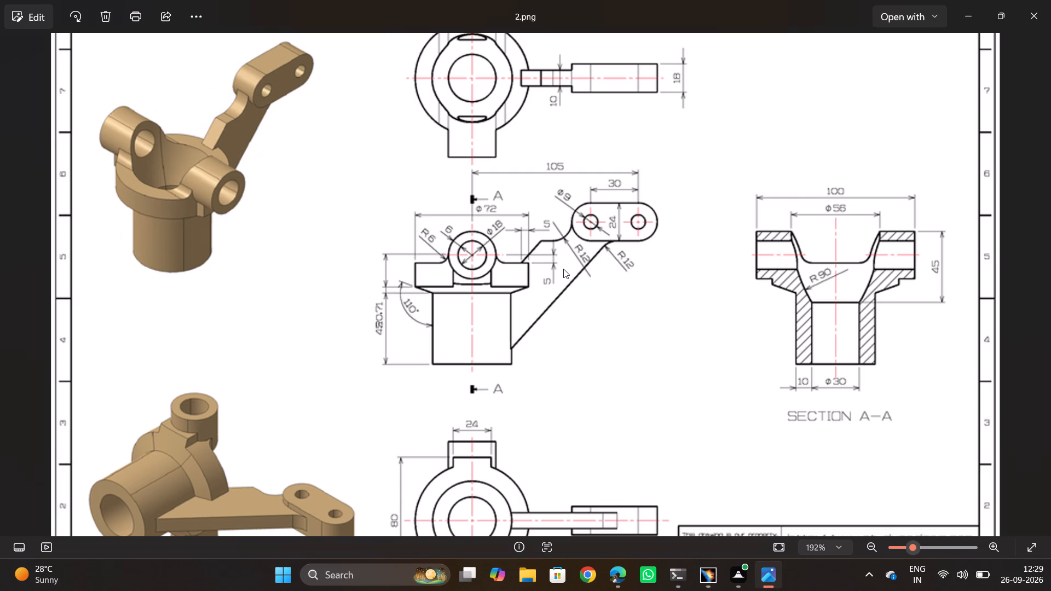
key(alt+Tab)
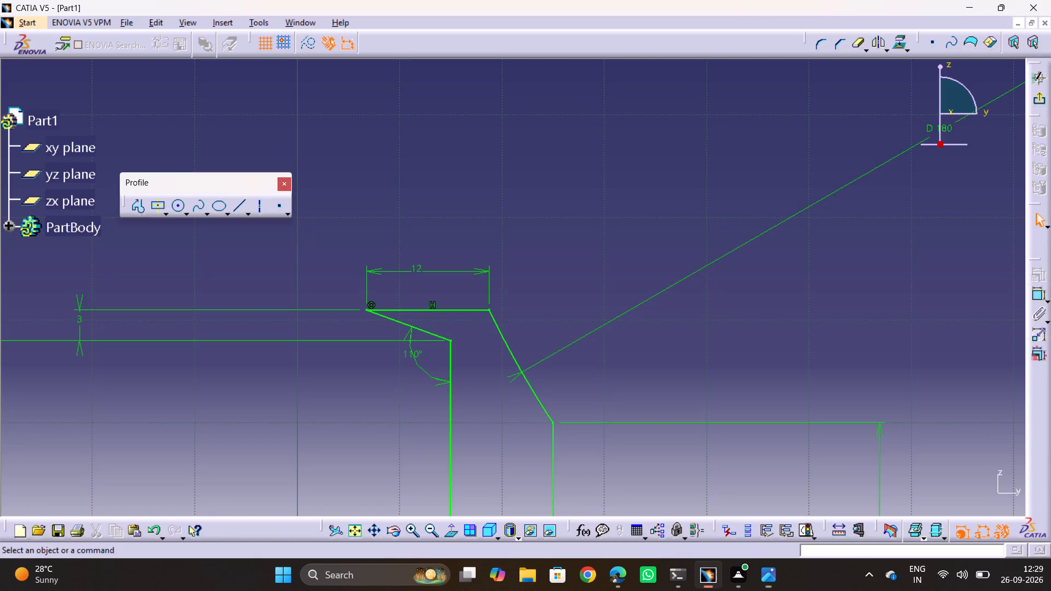
middle_drag(406, 404, 460, 318)
key(alt+Tab)
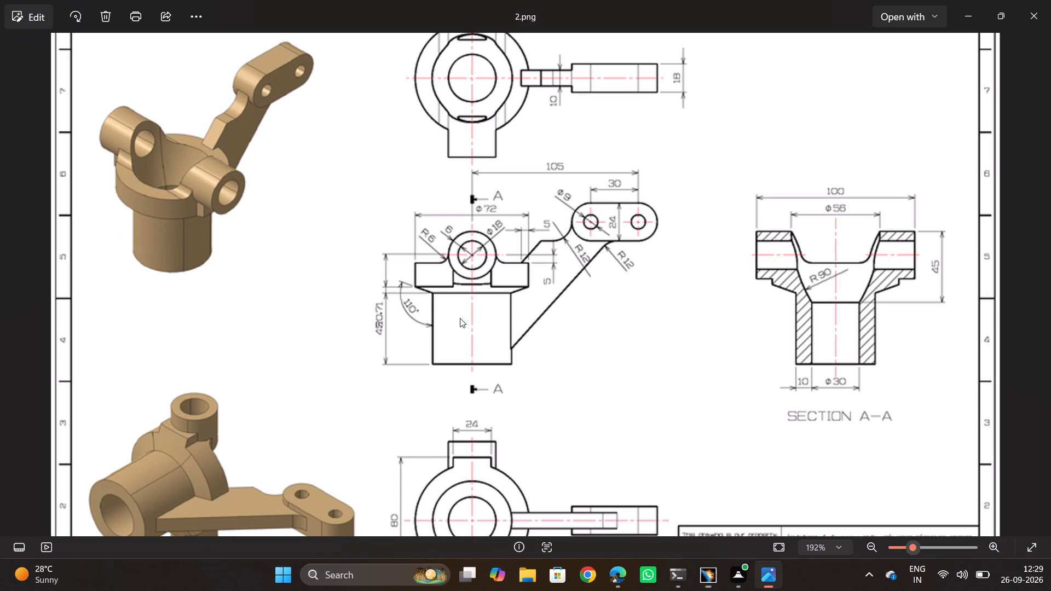
key(alt+Tab)
middle_drag(203, 257, 265, 305)
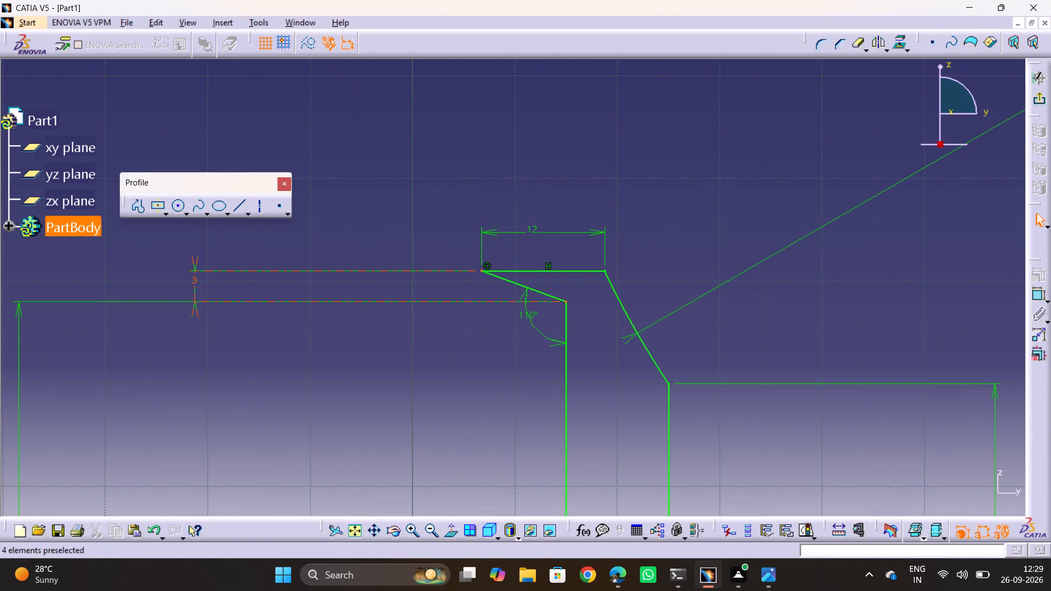
double_click(195, 282)
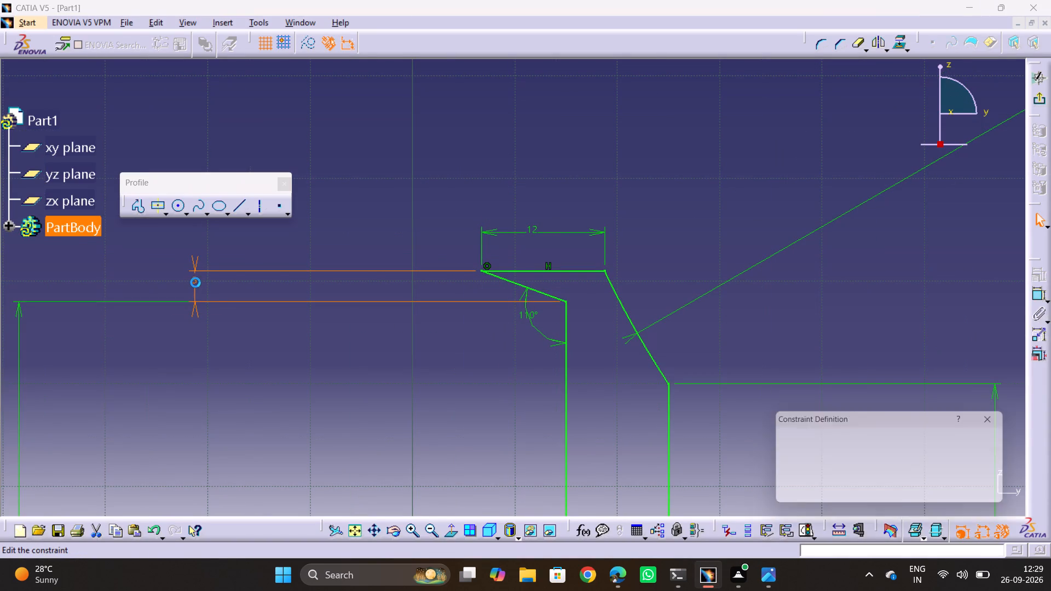
key(4)
key(Return)
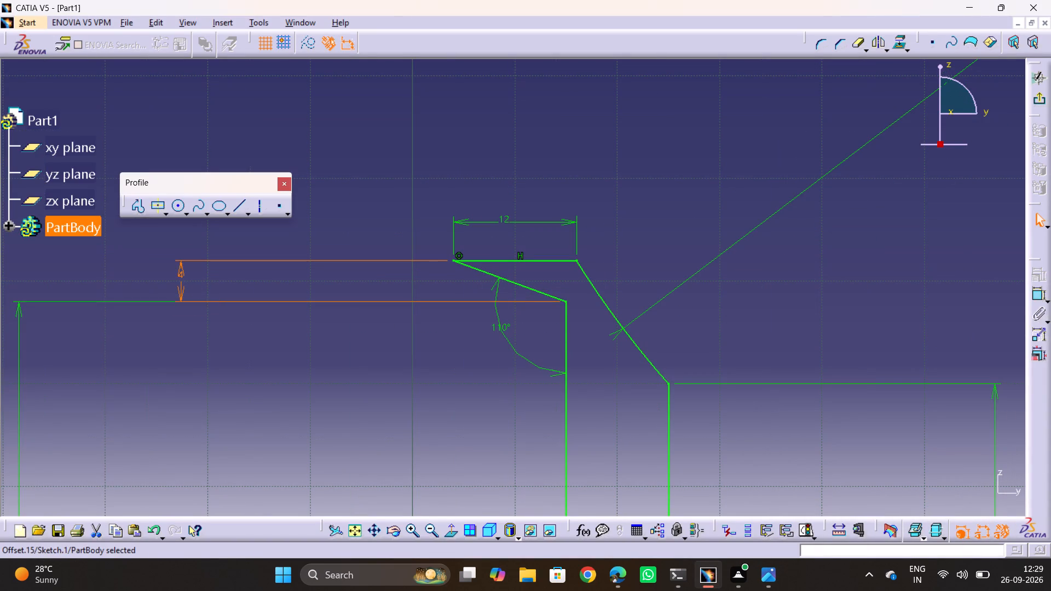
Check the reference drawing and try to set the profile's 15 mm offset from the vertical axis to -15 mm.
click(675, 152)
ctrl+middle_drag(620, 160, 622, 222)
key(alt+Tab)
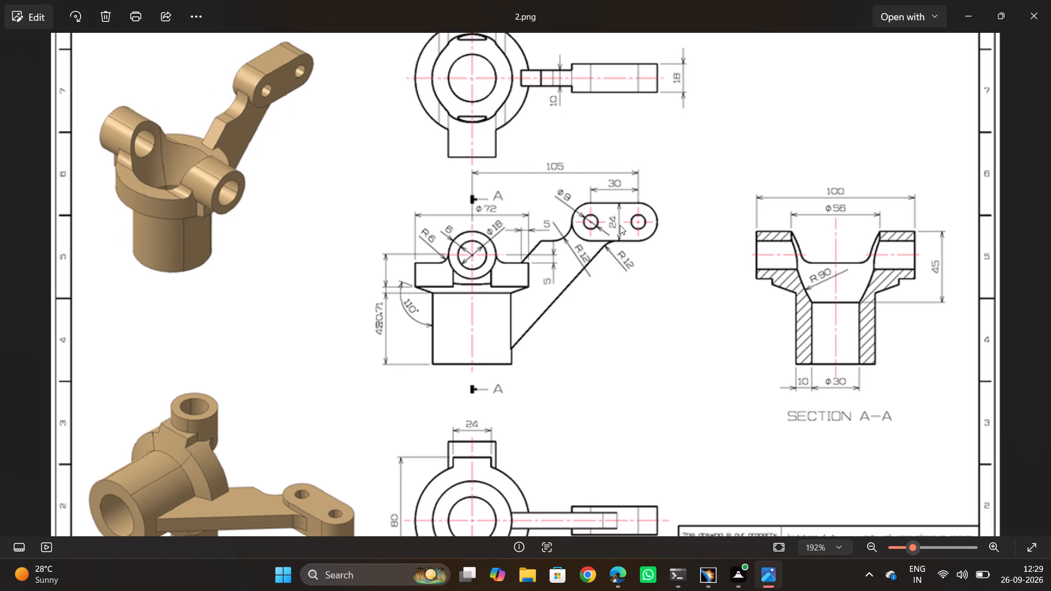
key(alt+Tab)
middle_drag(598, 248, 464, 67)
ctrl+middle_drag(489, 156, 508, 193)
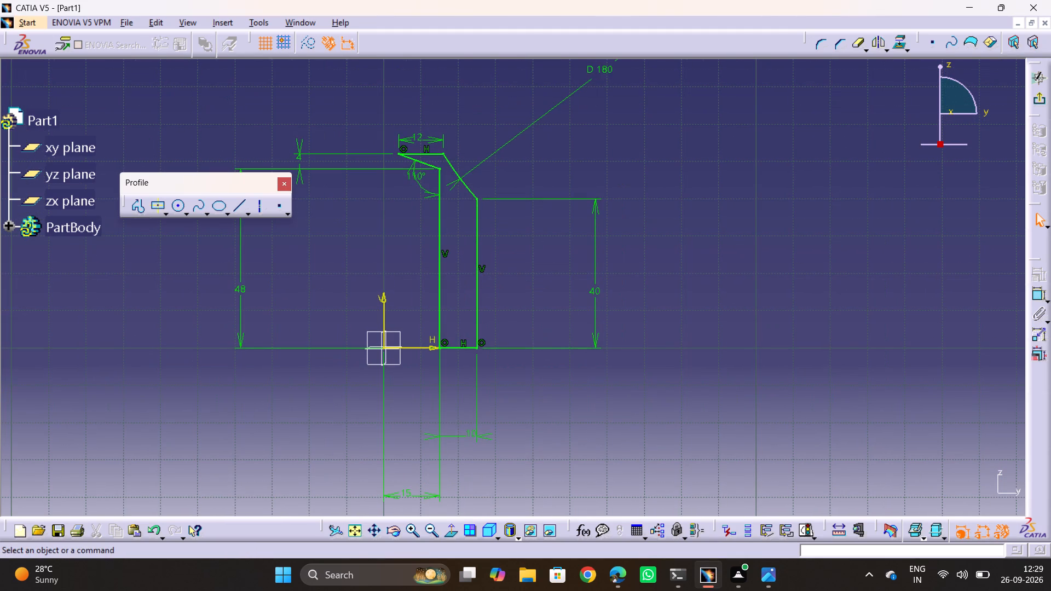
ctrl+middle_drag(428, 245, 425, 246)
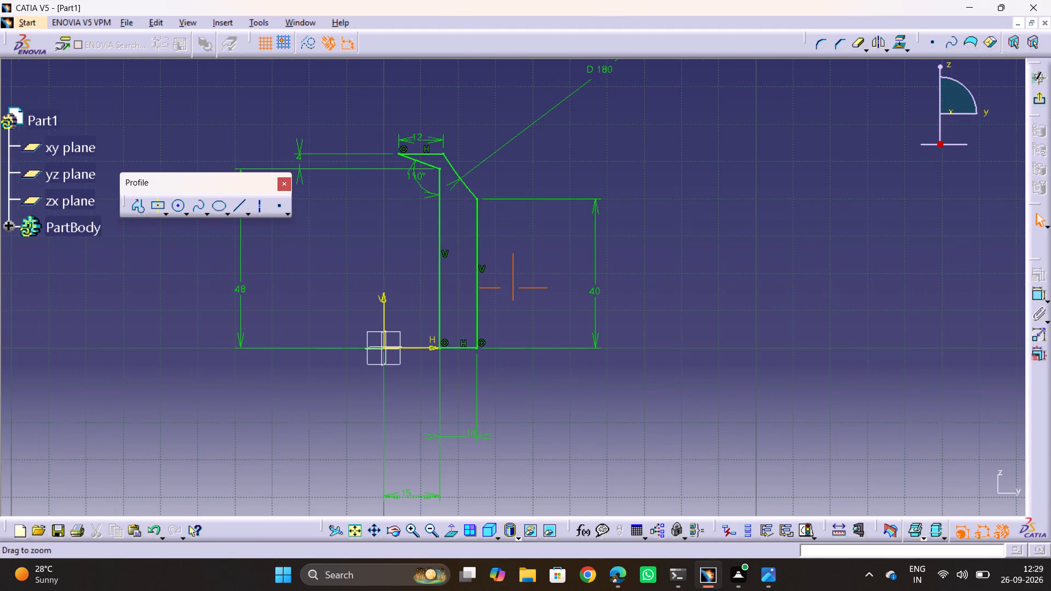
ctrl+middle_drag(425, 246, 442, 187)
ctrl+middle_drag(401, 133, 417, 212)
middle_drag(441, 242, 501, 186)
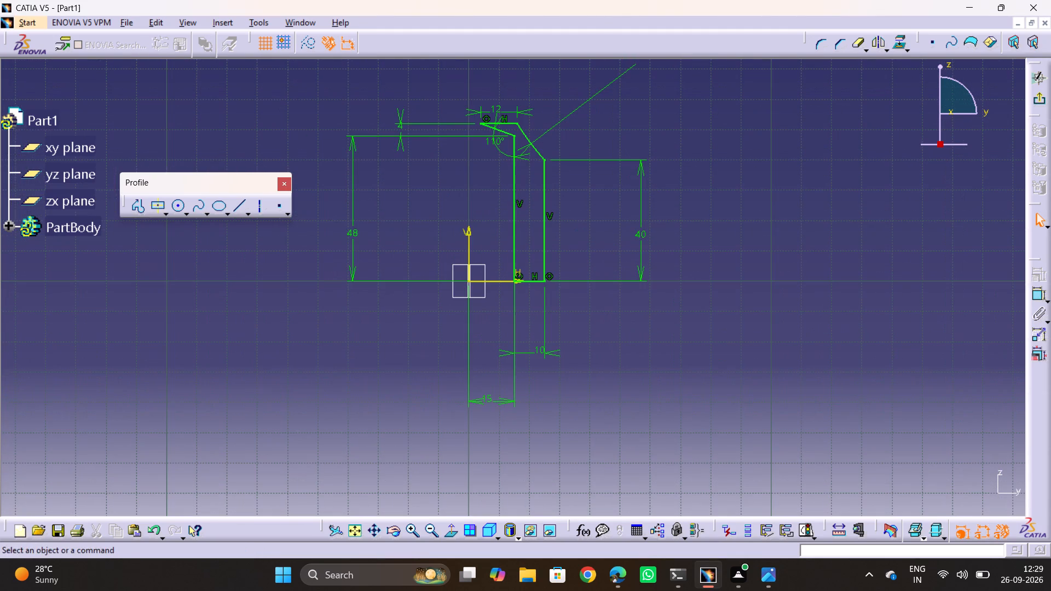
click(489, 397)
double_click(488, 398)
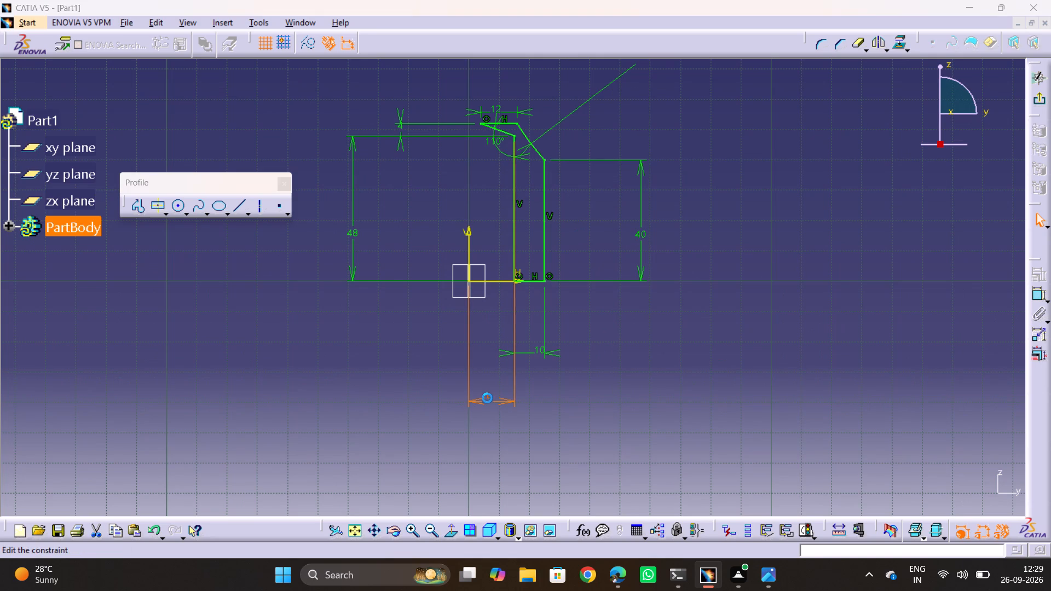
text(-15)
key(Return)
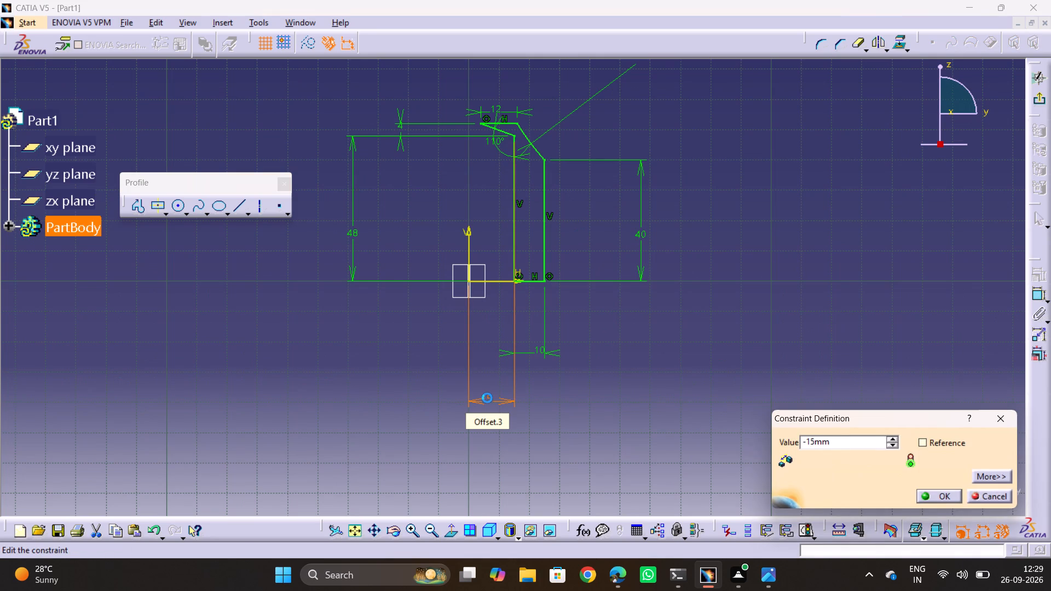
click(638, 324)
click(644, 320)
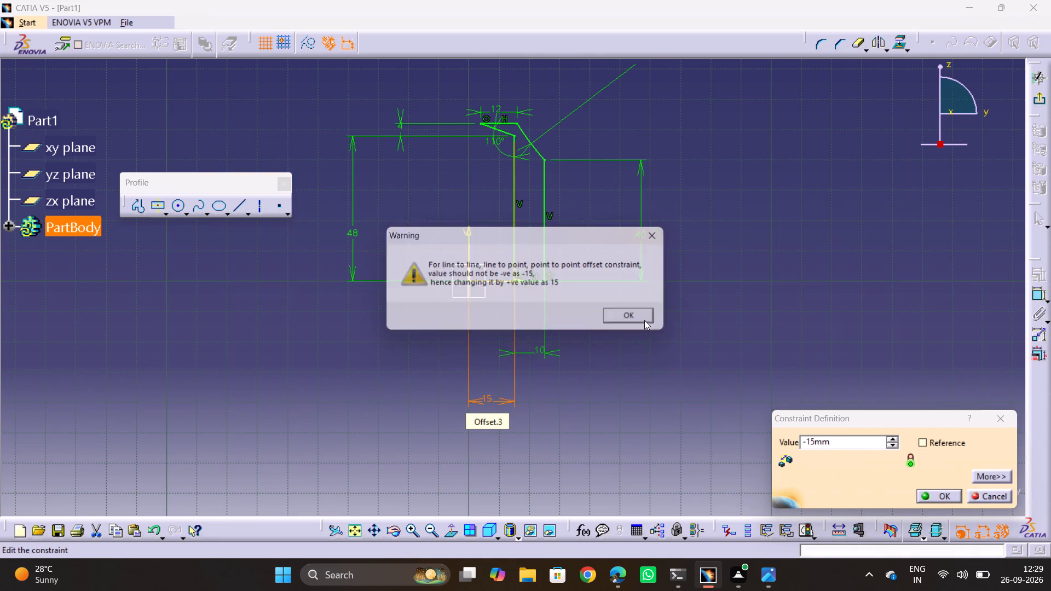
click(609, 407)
Delete the 15 mm offset dimension between the profile and the vertical axis.
click(483, 401)
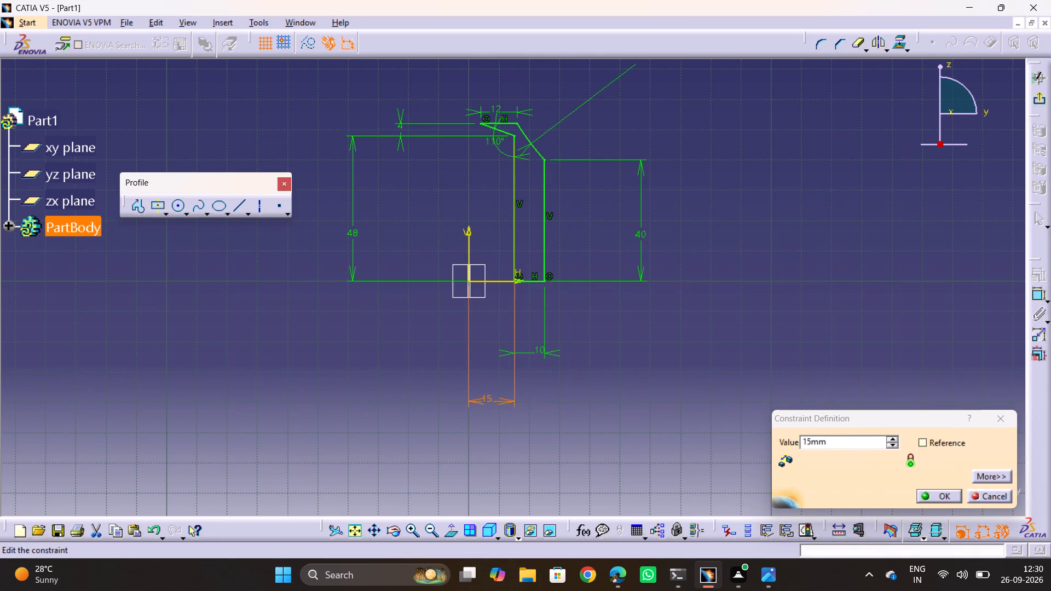
key(Delete)
click(679, 373)
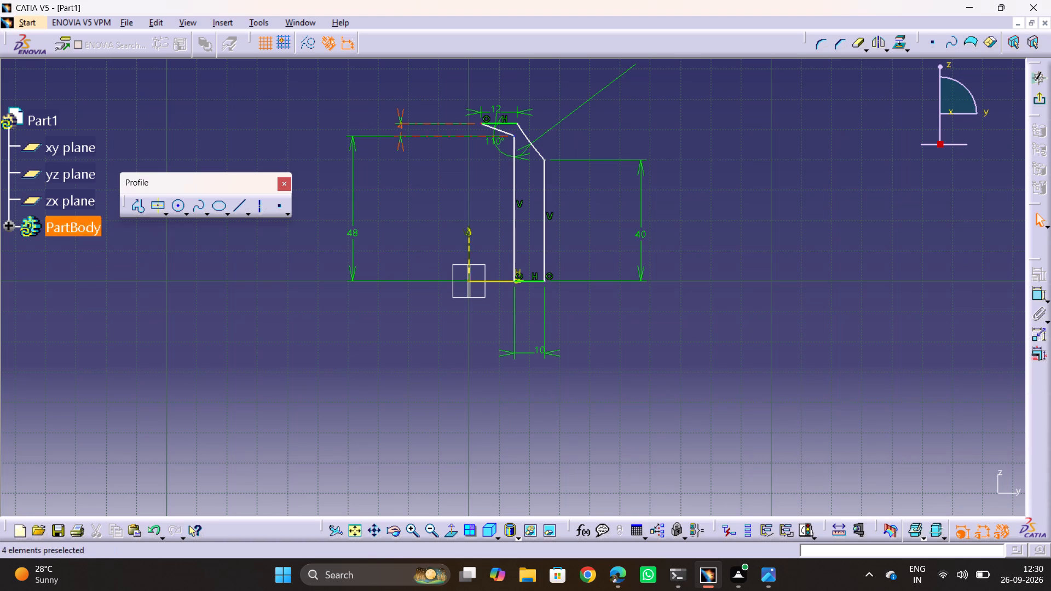
Translate the whole wall profile horizontally by about 50 mm, without duplicating it, to the opposite side of the vertical axis.
drag(458, 91, 643, 345)
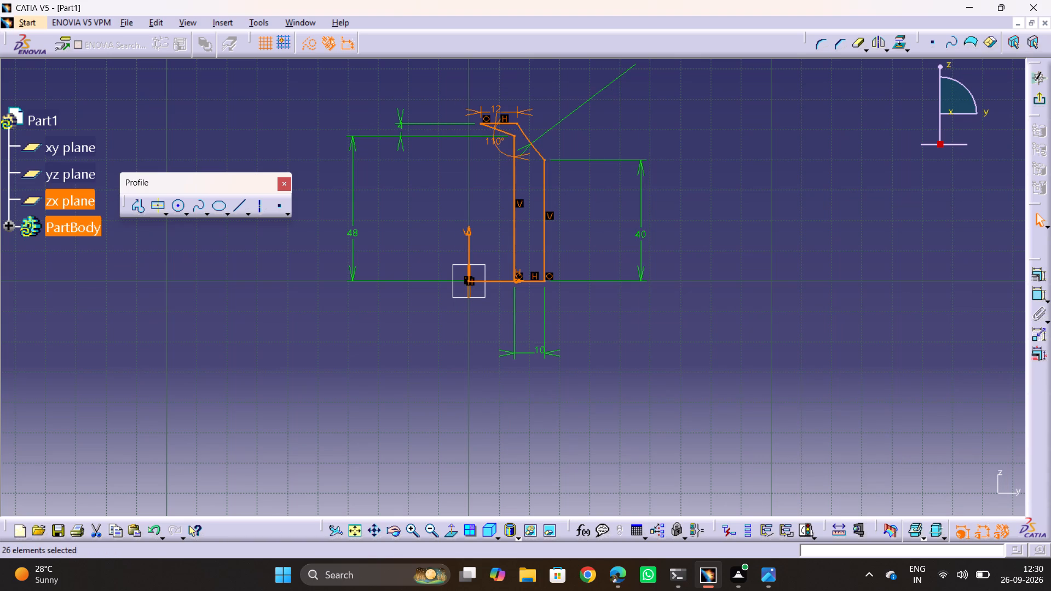
click(886, 47)
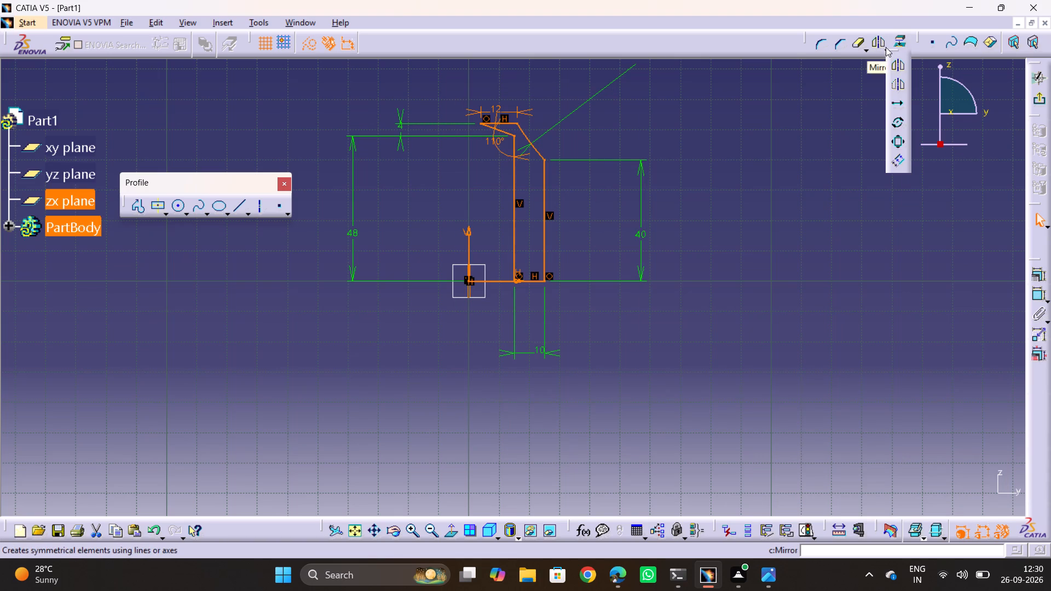
click(897, 106)
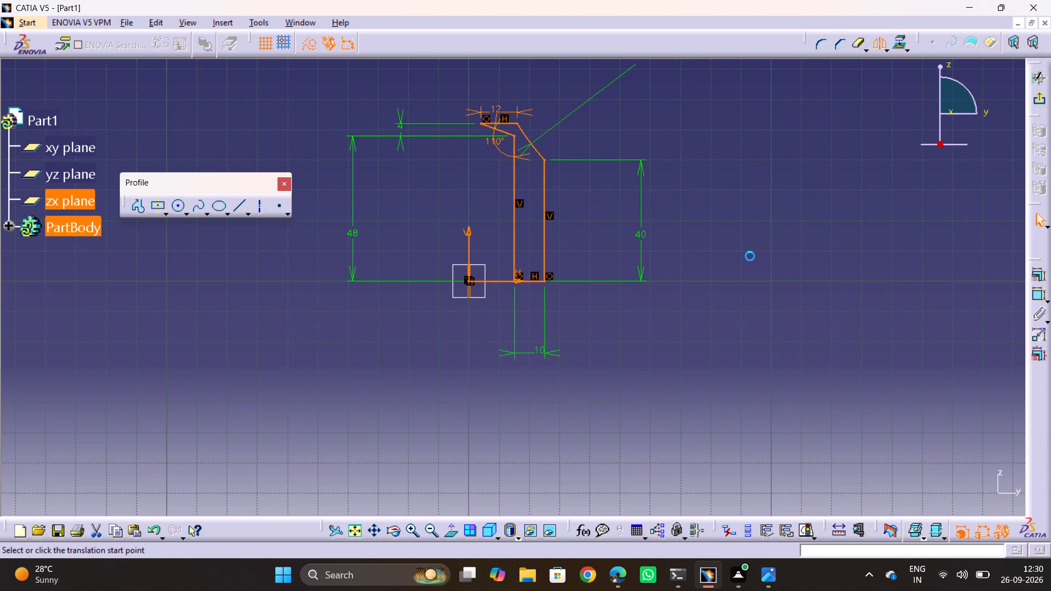
click(897, 391)
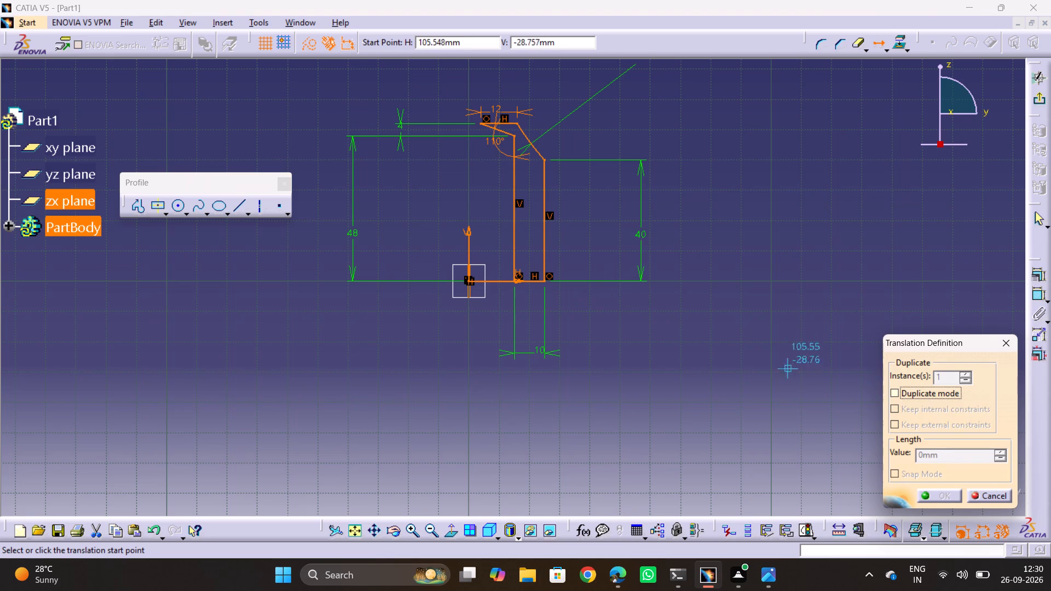
click(545, 281)
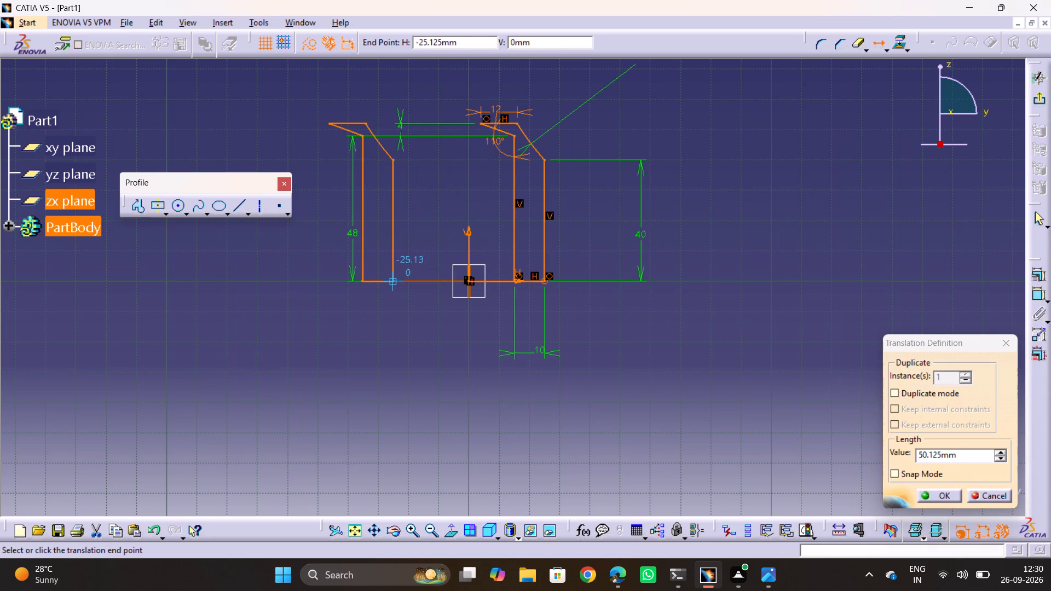
click(390, 280)
click(469, 344)
Dimension the 40 mm vertical line's distance from the vertical axis and set it to 15 mm.
ctrl+middle_drag(447, 241, 460, 192)
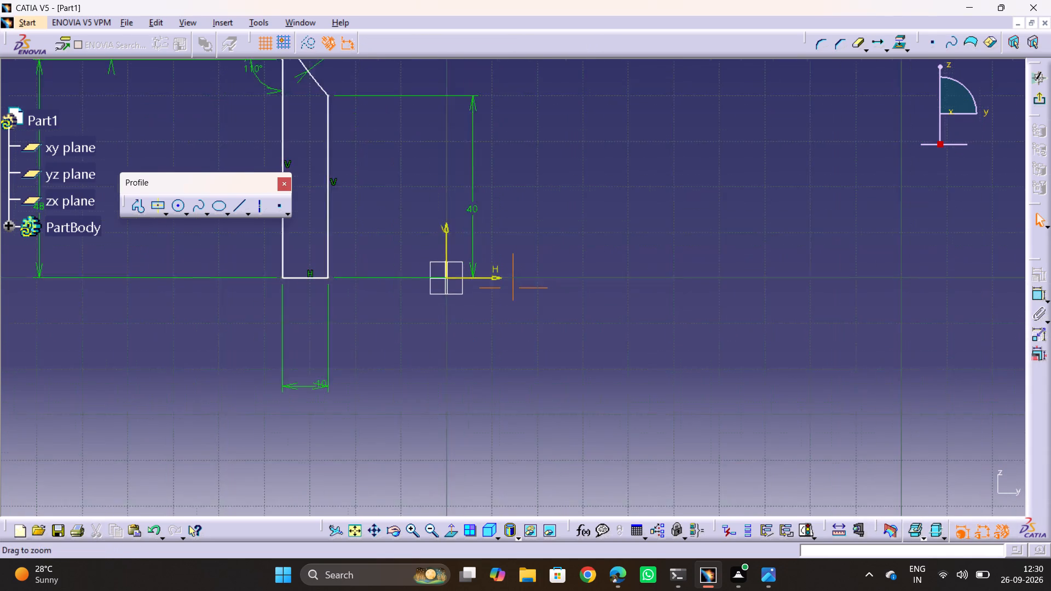
ctrl+middle_drag(460, 192, 480, 166)
middle_drag(540, 218, 801, 312)
click(1033, 294)
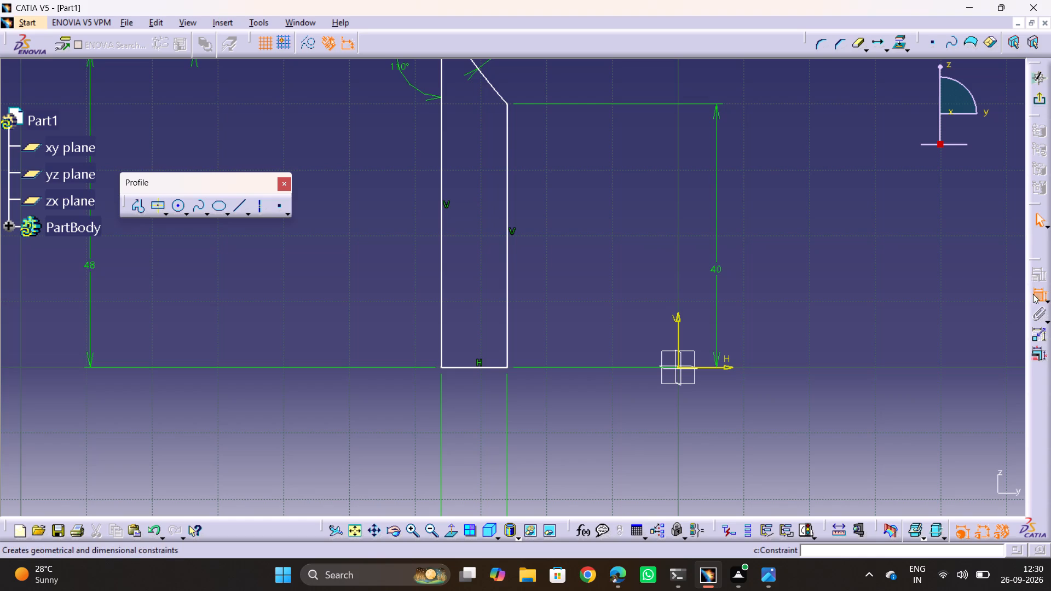
click(680, 338)
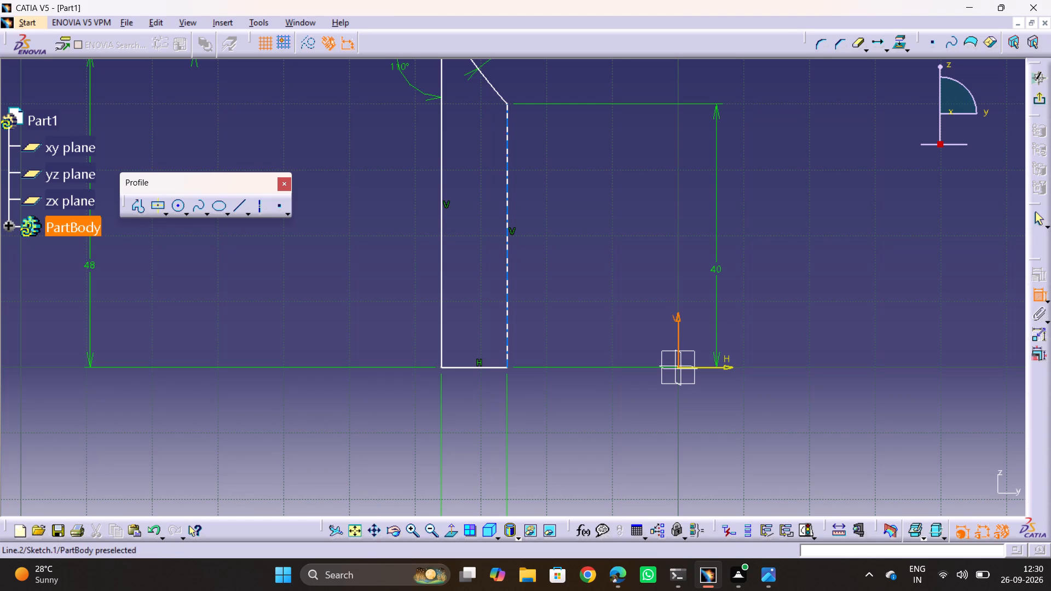
click(509, 308)
click(557, 336)
double_click(562, 325)
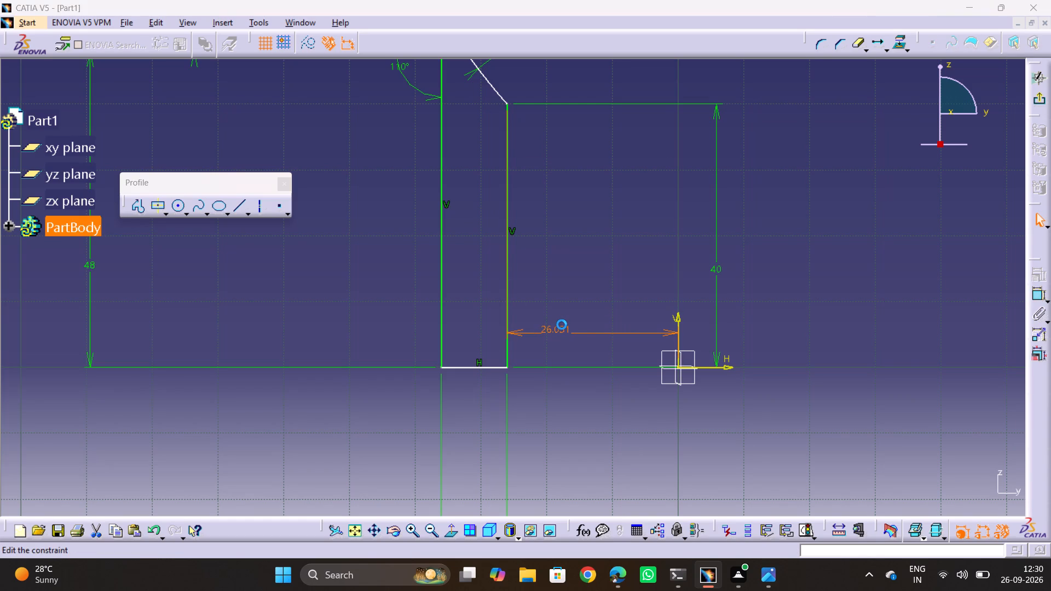
text(15)
key(Return)
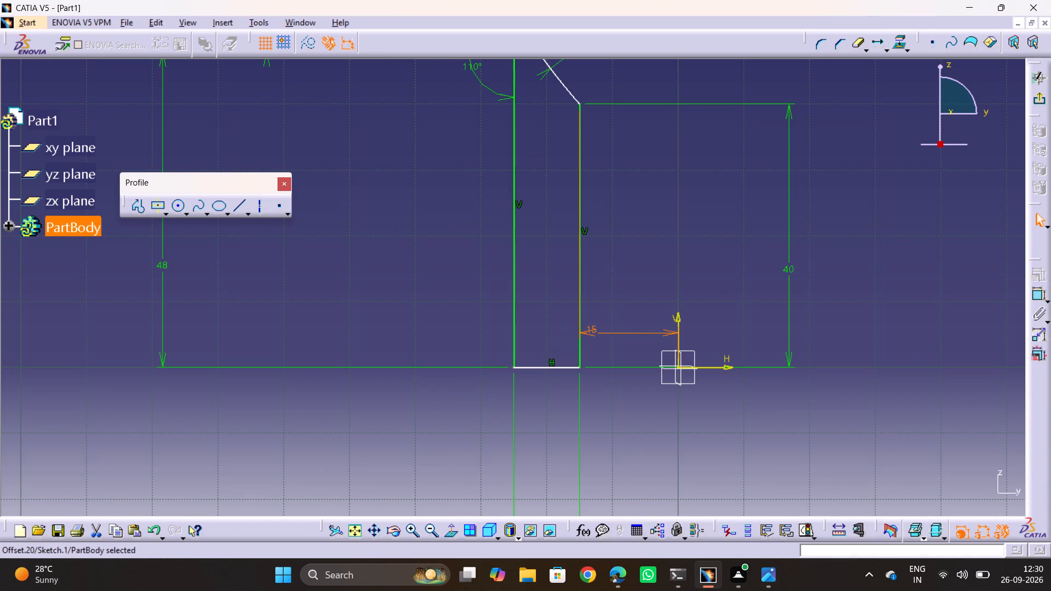
click(670, 266)
Exit the sketch and revolve the wall profile 360° about the Z axis with the Shaft tool.
ctrl+middle_drag(679, 229, 679, 274)
ctrl+middle_drag(612, 218, 623, 187)
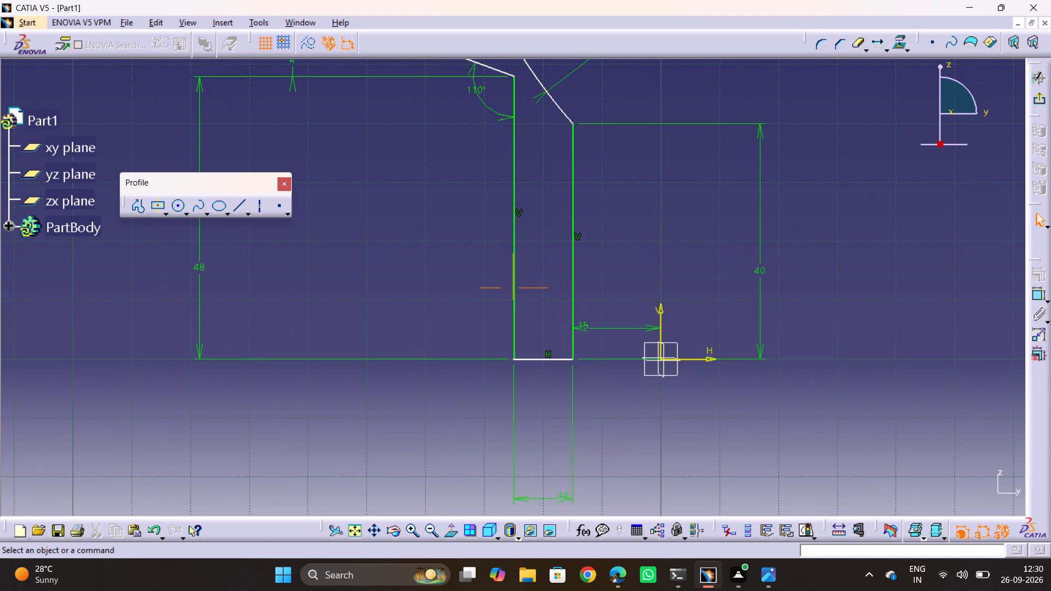
middle_drag(640, 242, 643, 353)
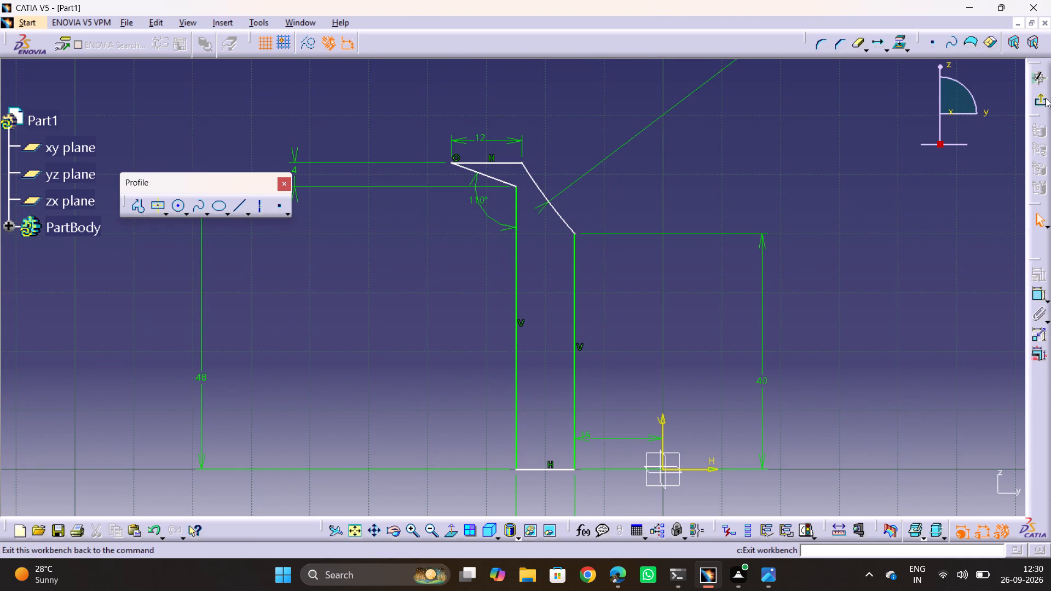
click(1046, 98)
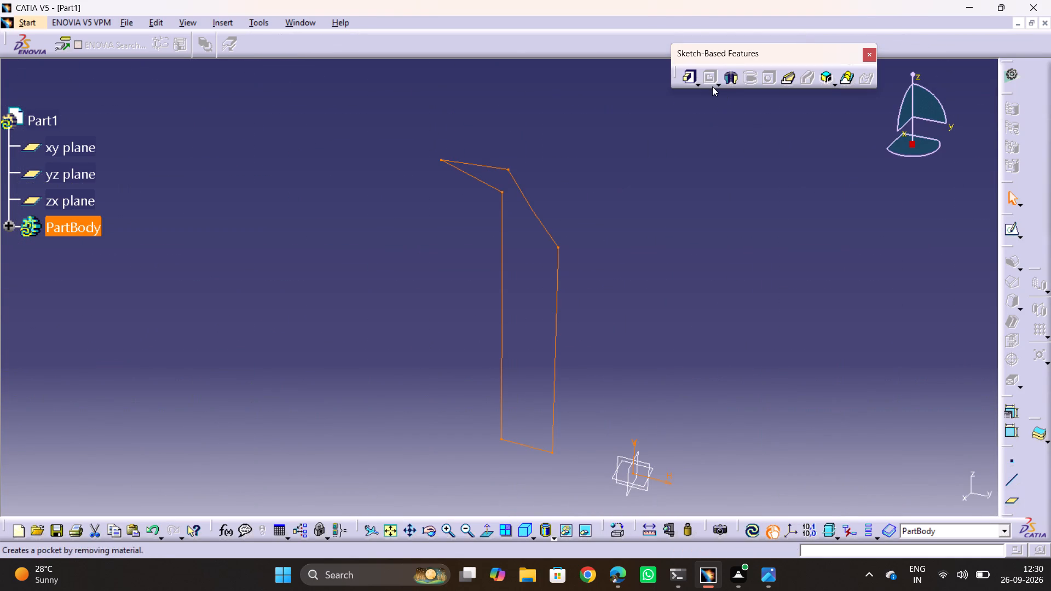
click(729, 83)
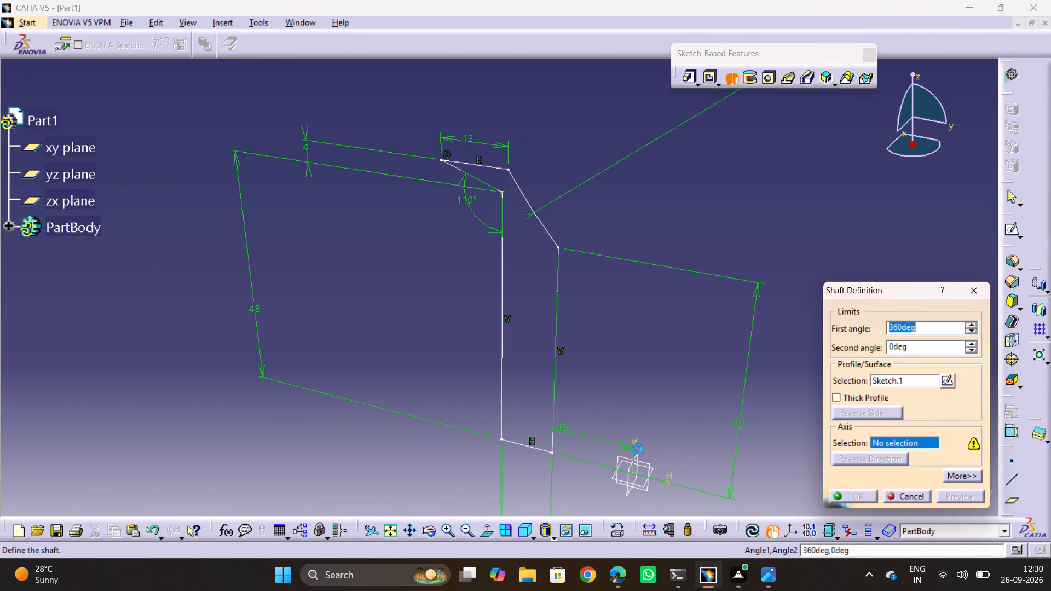
click(637, 449)
click(636, 441)
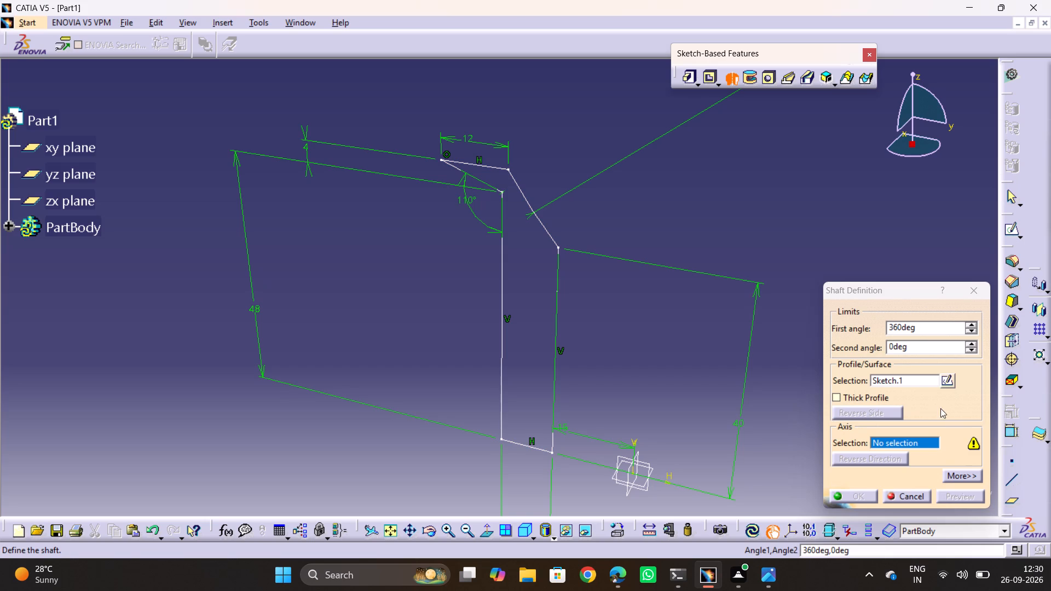
right_click(877, 441)
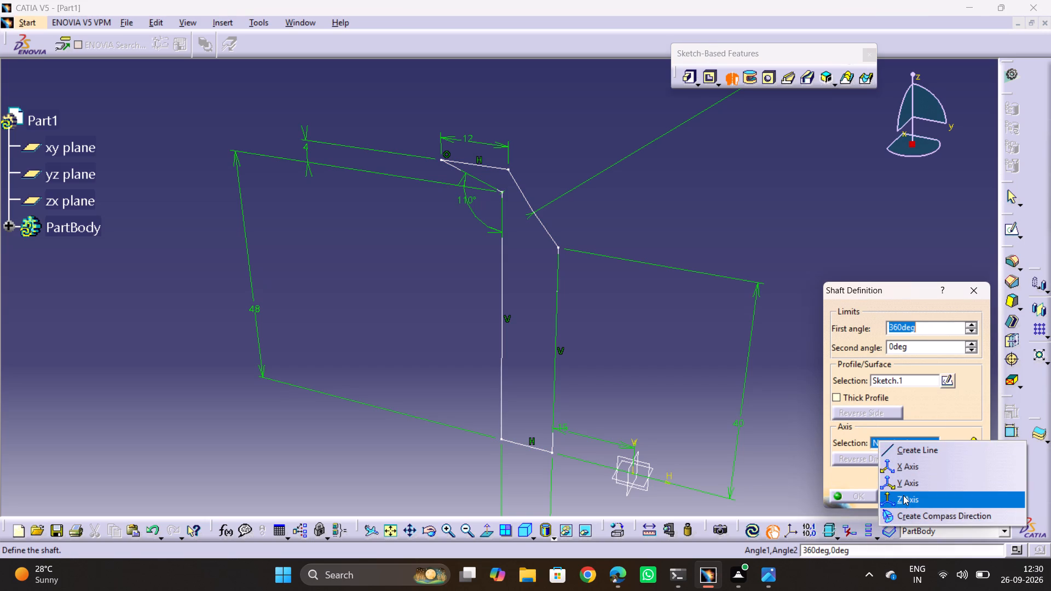
click(902, 499)
middle_drag(689, 412, 659, 322)
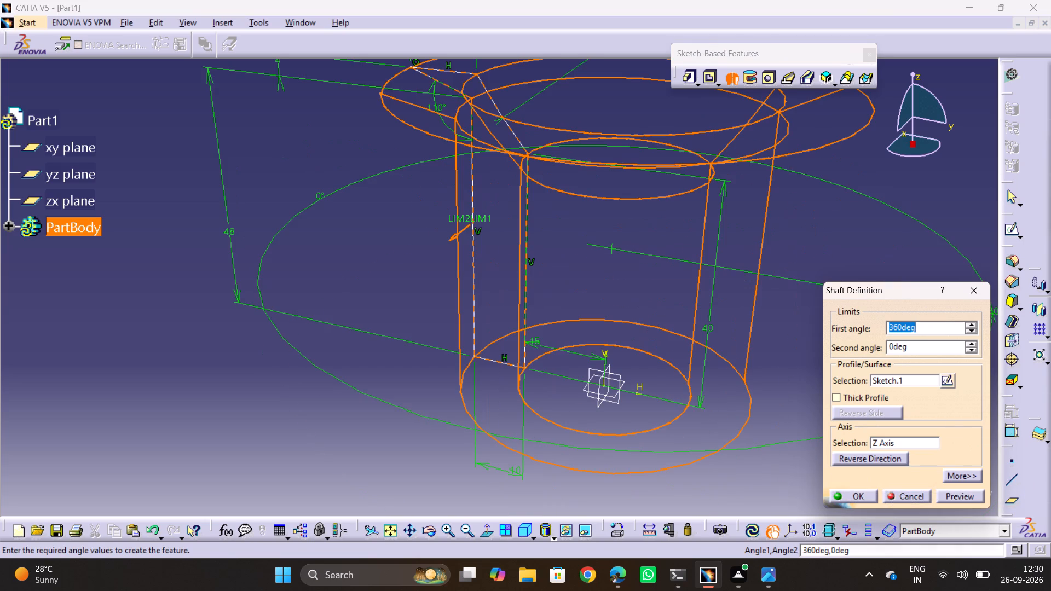
click(950, 495)
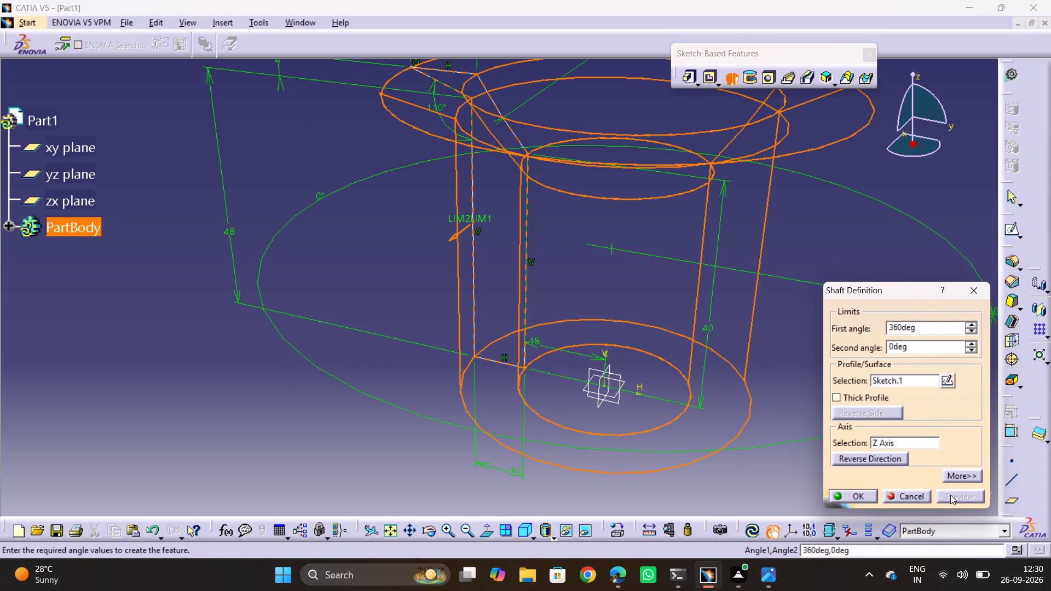
click(856, 495)
click(833, 358)
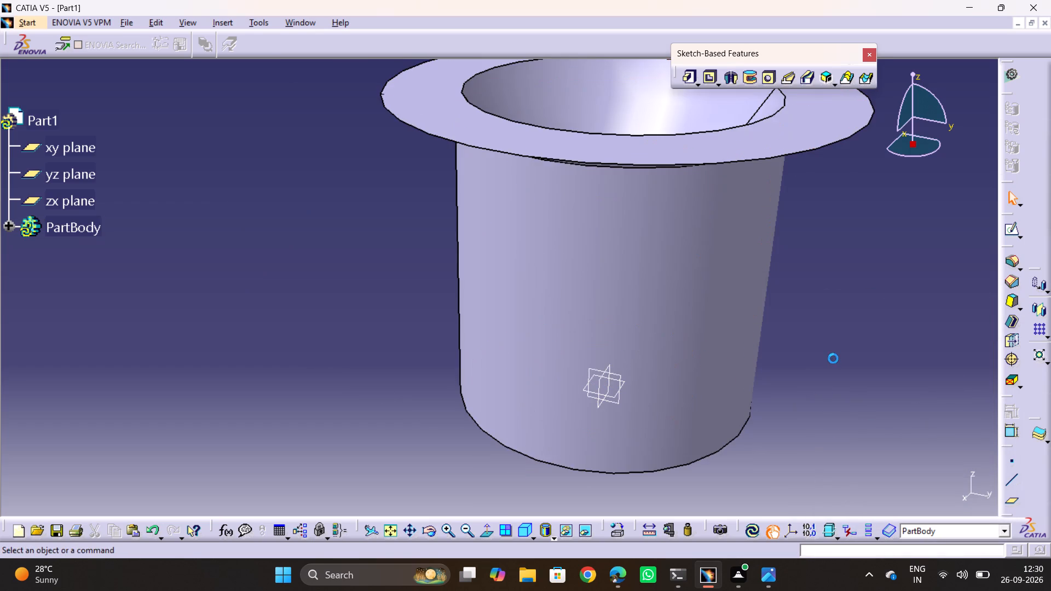
Inspect the revolved body from several sides and reopen its shaft definition and profile sketch to check them.
middle_drag(850, 331, 754, 454)
scroll(722, 434, down, 1)
middle_drag(722, 434, 555, 153)
drag(730, 432, 555, 153)
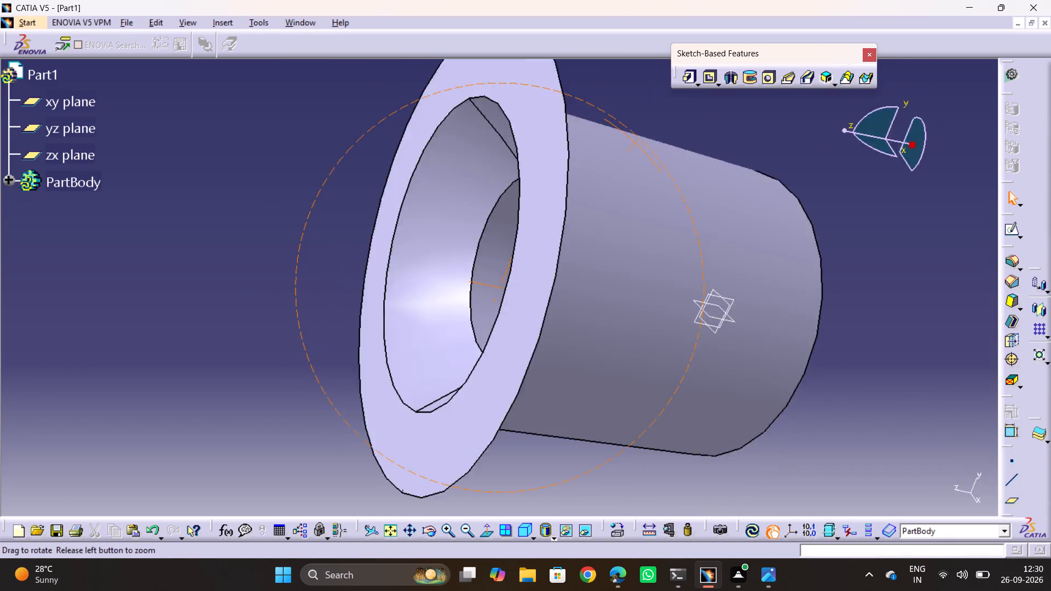
drag(555, 153, 473, 308)
middle_drag(555, 153, 492, 306)
triple_click(489, 310)
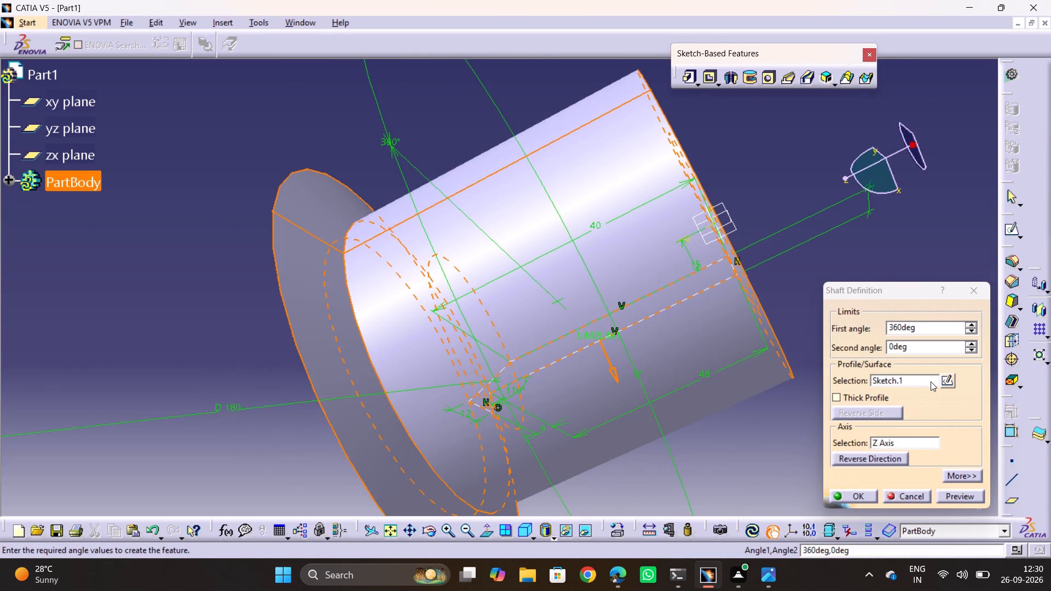
click(944, 382)
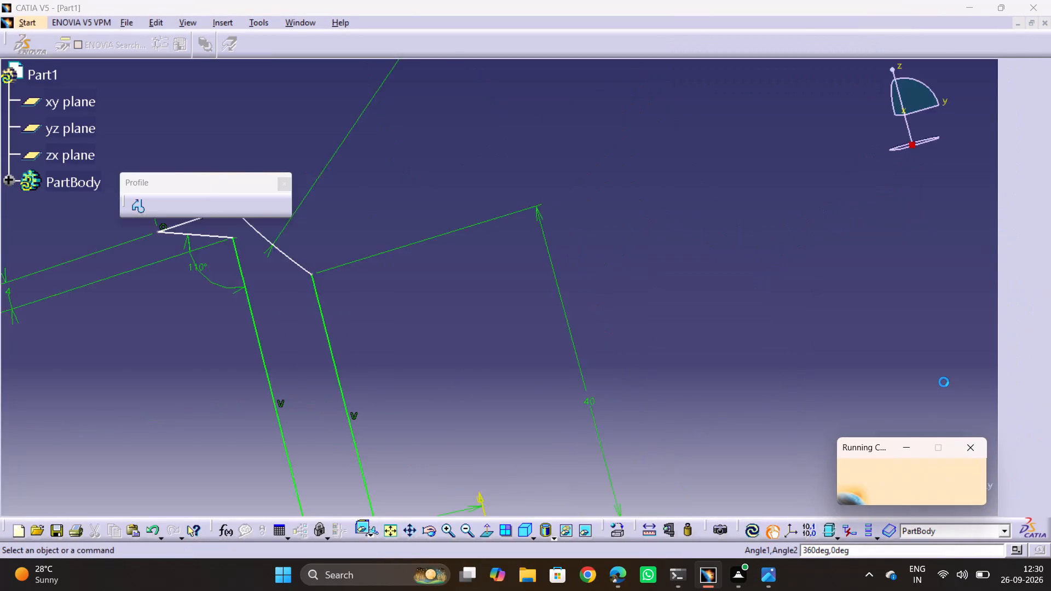
middle_drag(488, 326, 610, 273)
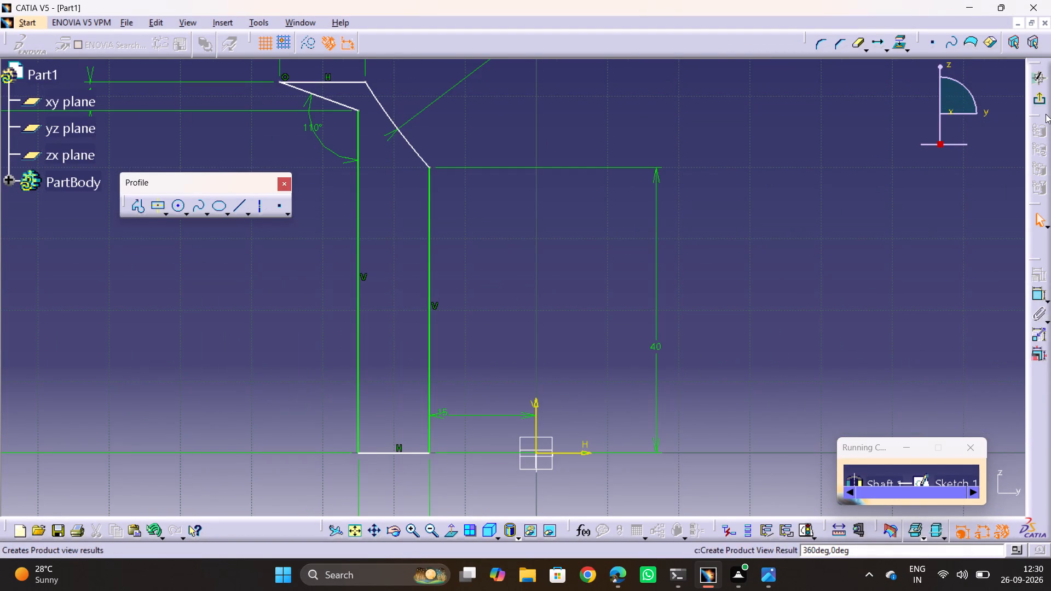
click(1050, 98)
click(1044, 99)
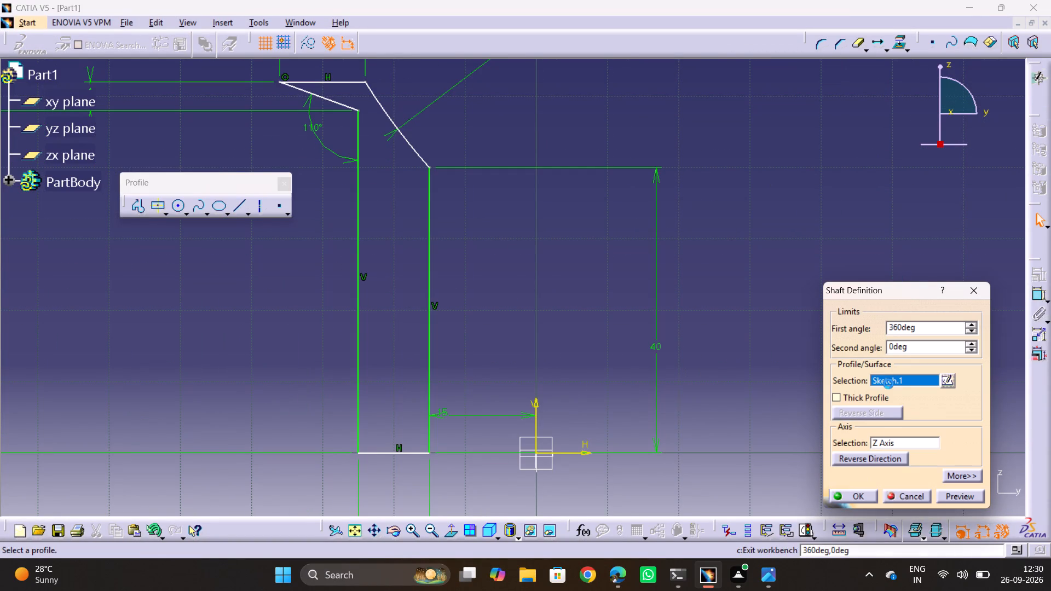
click(862, 495)
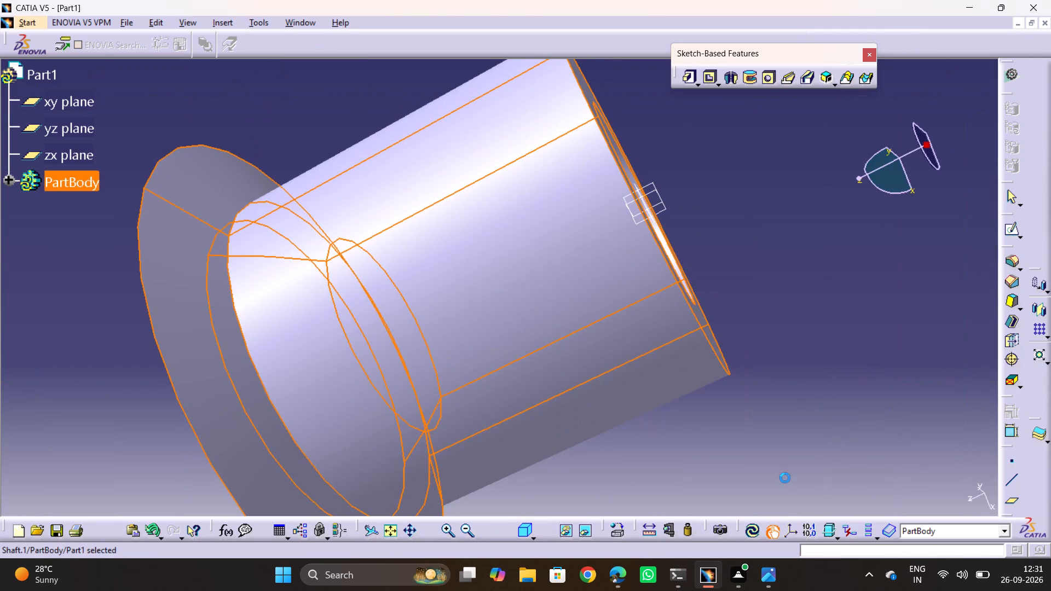
click(703, 419)
ctrl+middle_drag(708, 291, 714, 366)
middle_drag(626, 317, 704, 320)
drag(626, 317, 704, 320)
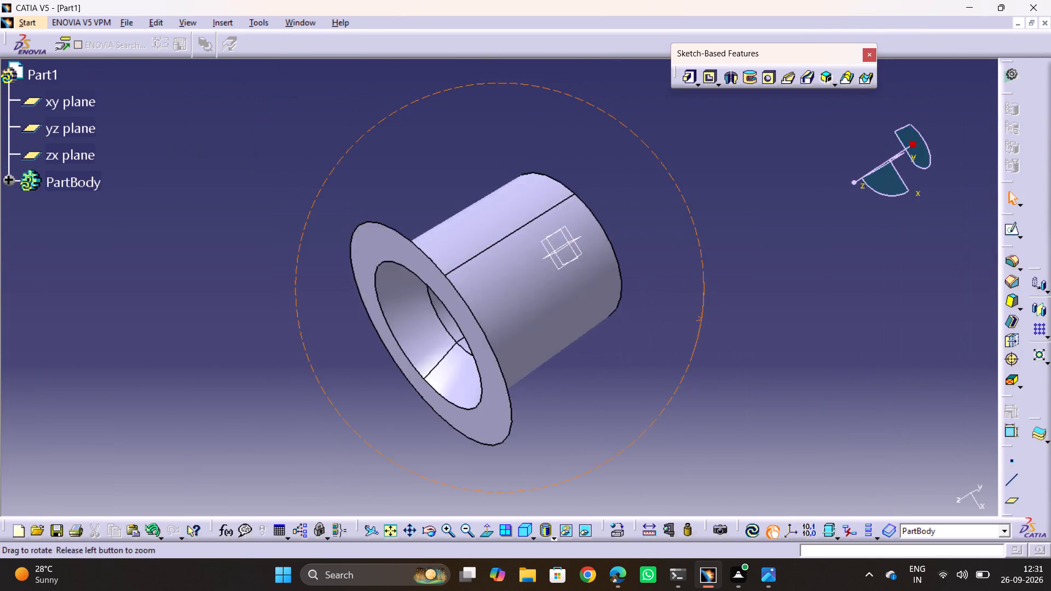
Turn the revolved body to a side view and compare its rim with the views in reference drawing 2.png.
drag(704, 320, 874, 310)
middle_drag(704, 320, 868, 310)
middle_drag(472, 430, 529, 71)
drag(472, 430, 528, 71)
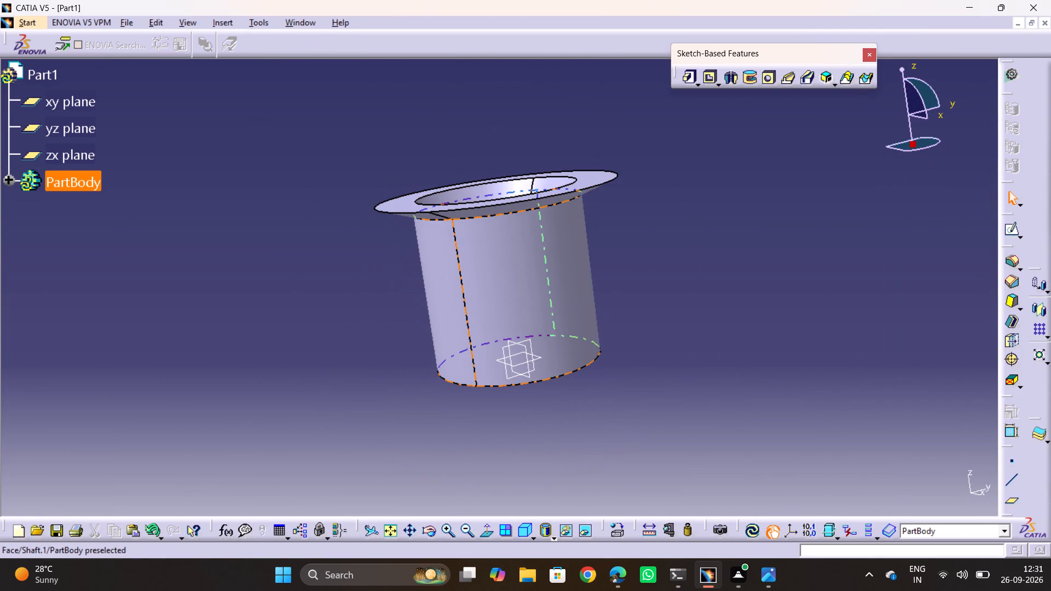
key(alt+Tab)
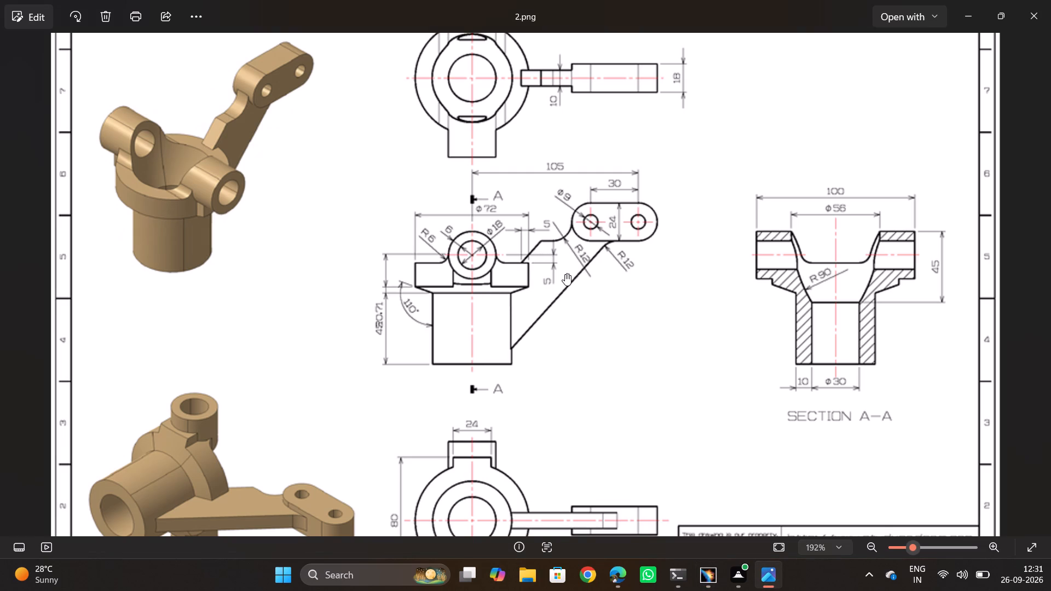
key(alt+Tab)
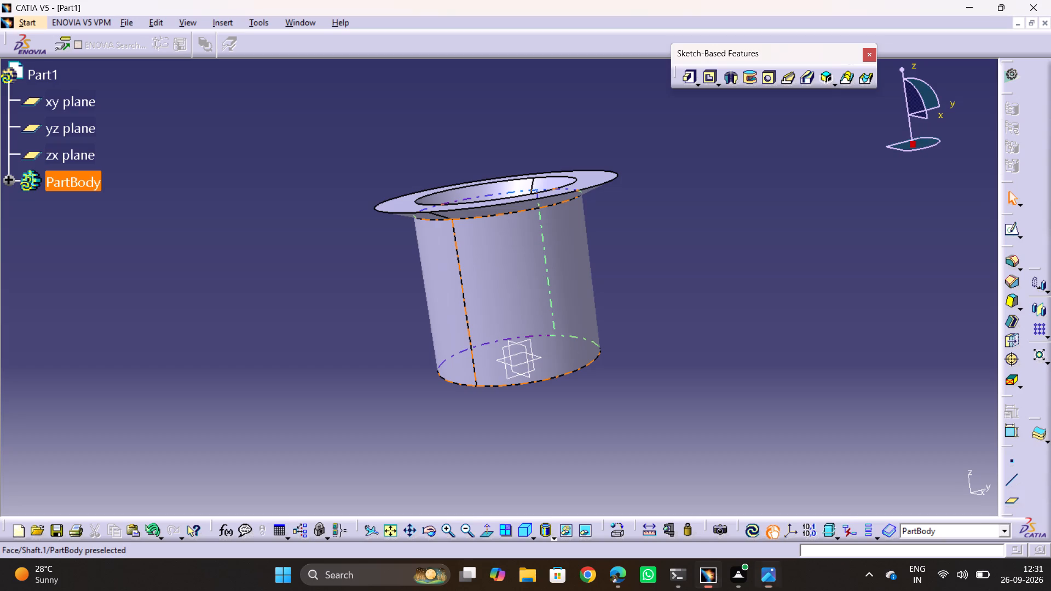
key(alt+Tab)
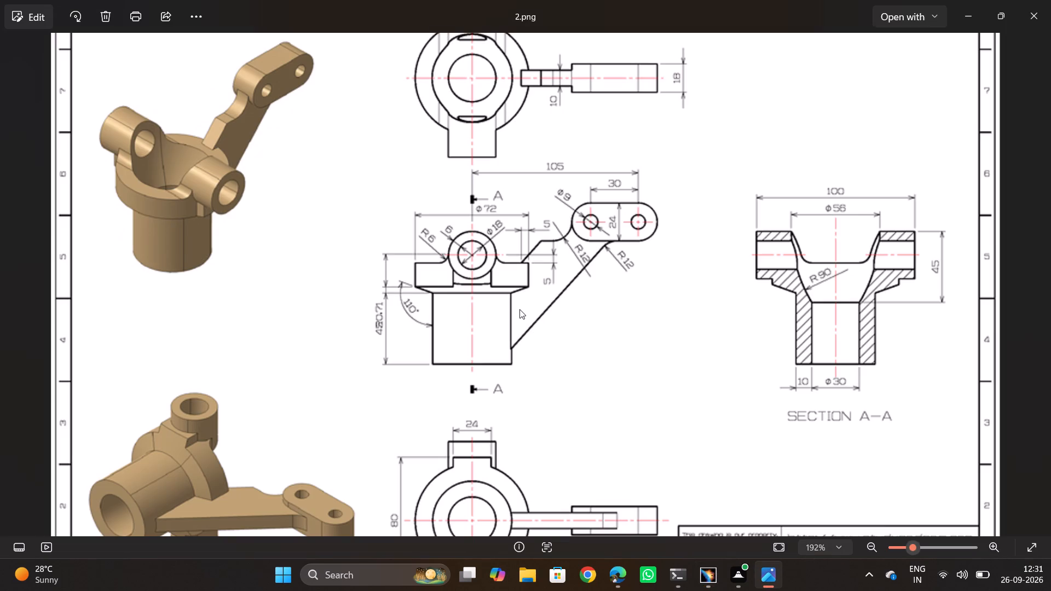
key(alt+Tab)
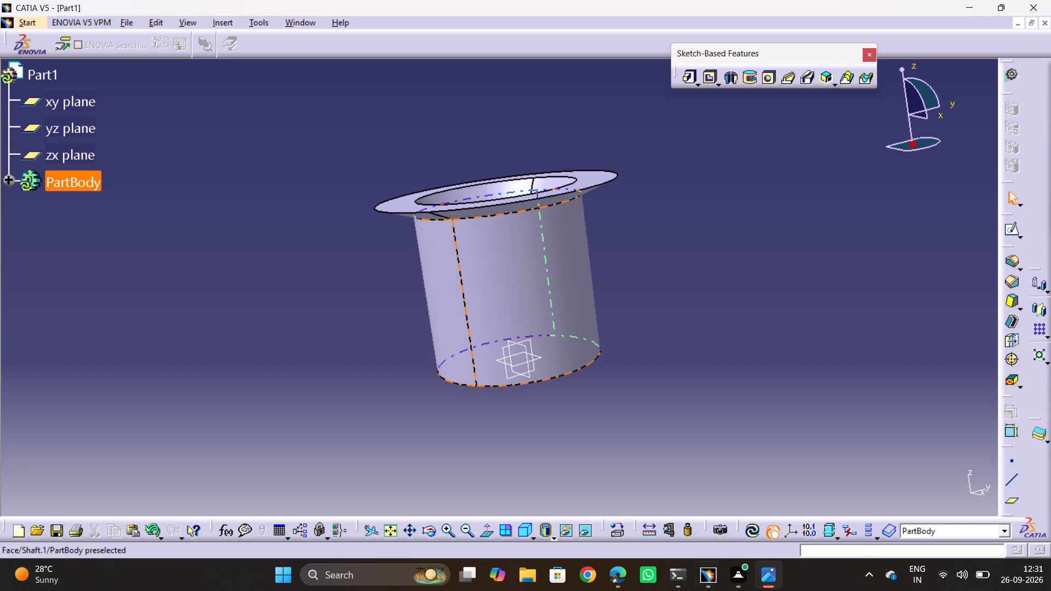
Open the revolved body's shaft definition and its profile sketch for editing.
double_click(520, 296)
click(715, 250)
double_click(455, 271)
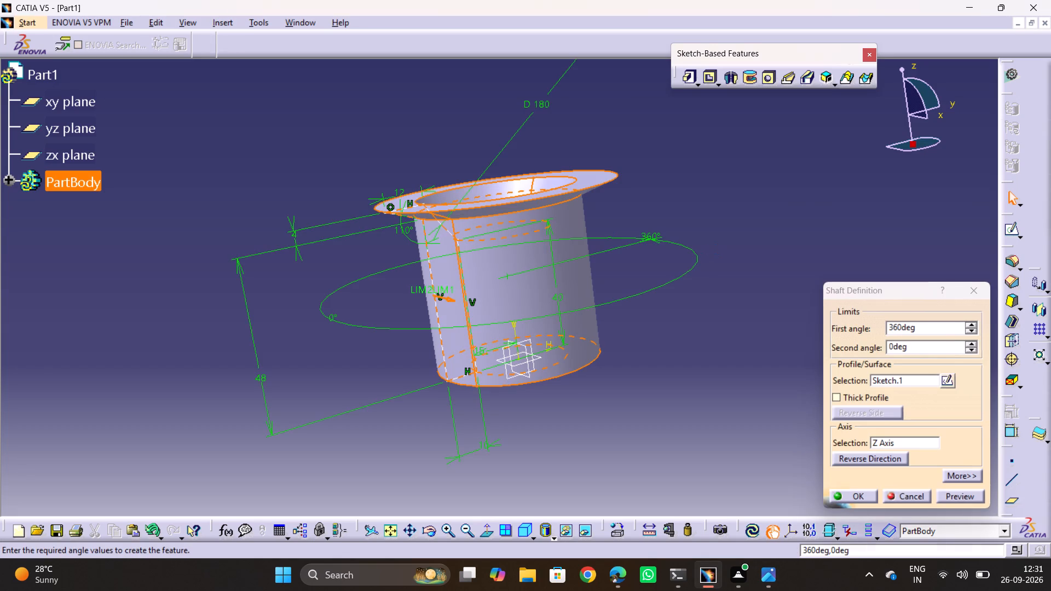
click(955, 385)
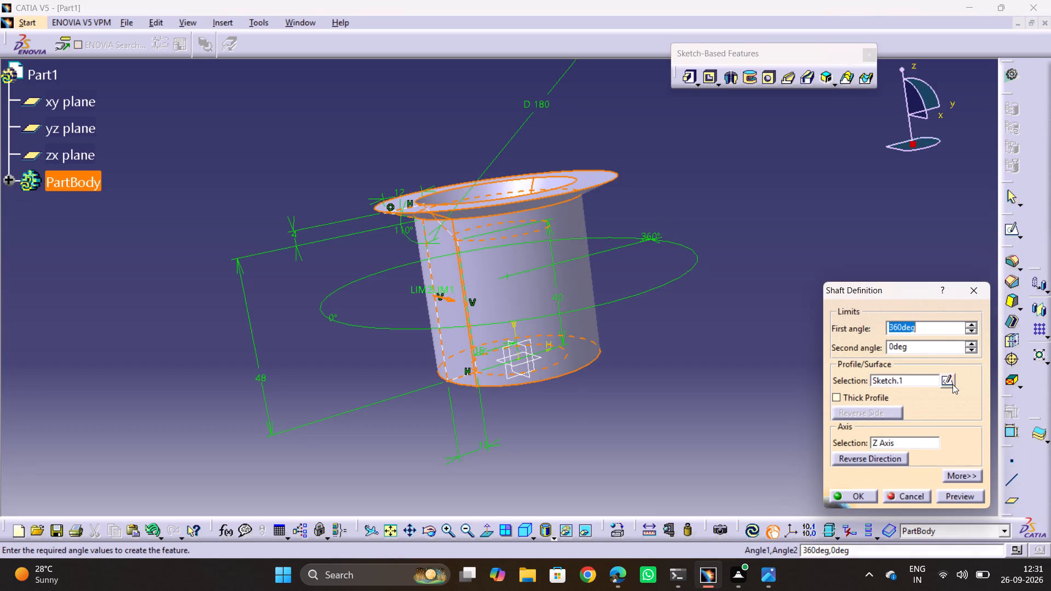
click(952, 384)
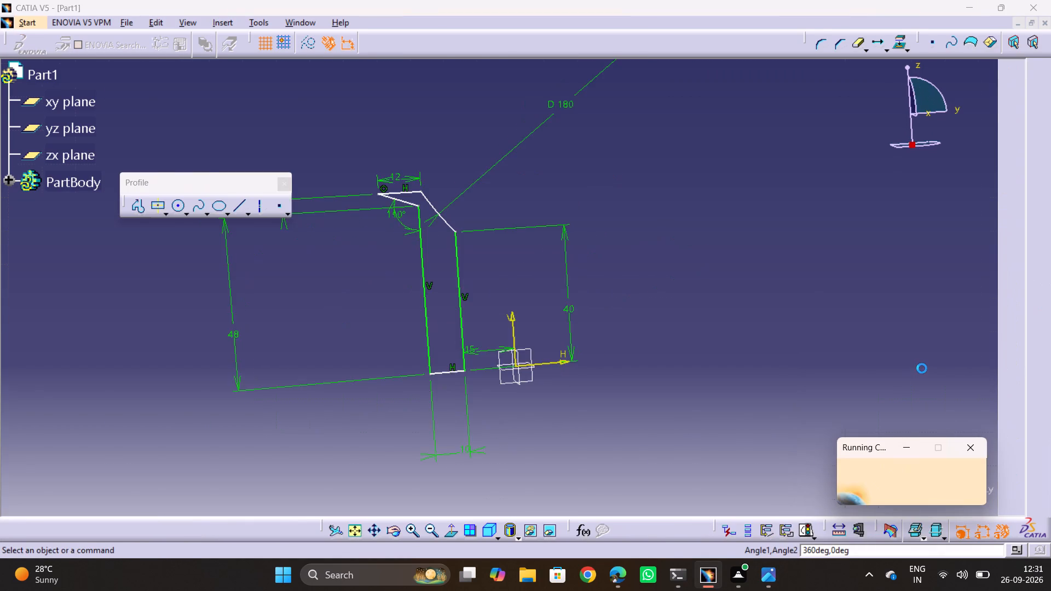
Delete the 12 mm horizontal line at the top of the wall profile's flange.
ctrl+middle_drag(425, 245, 498, 102)
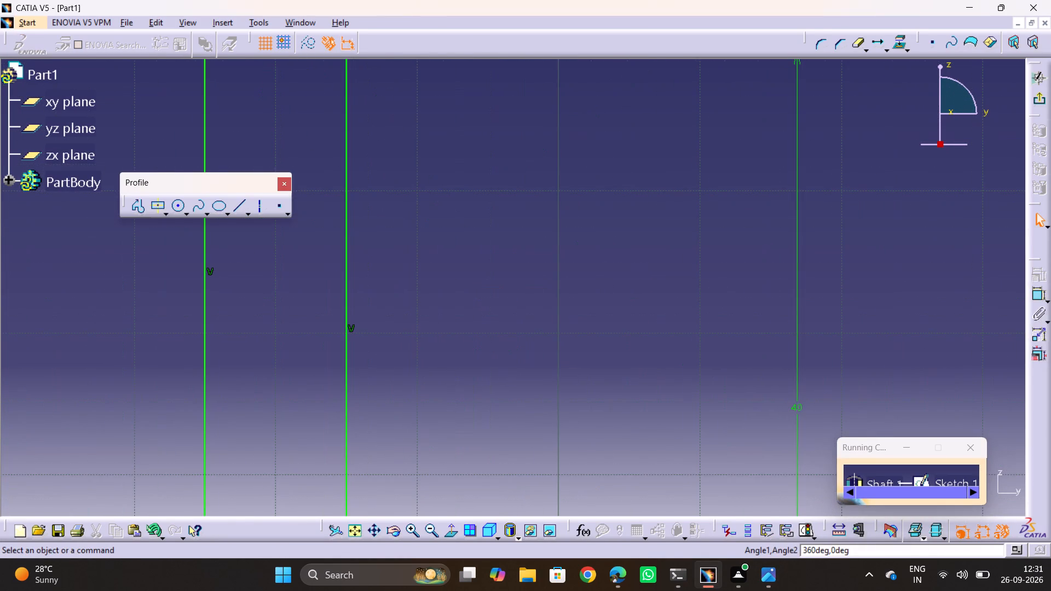
middle_drag(417, 161, 631, 501)
ctrl+middle_drag(473, 264, 514, 201)
middle_drag(514, 202, 691, 320)
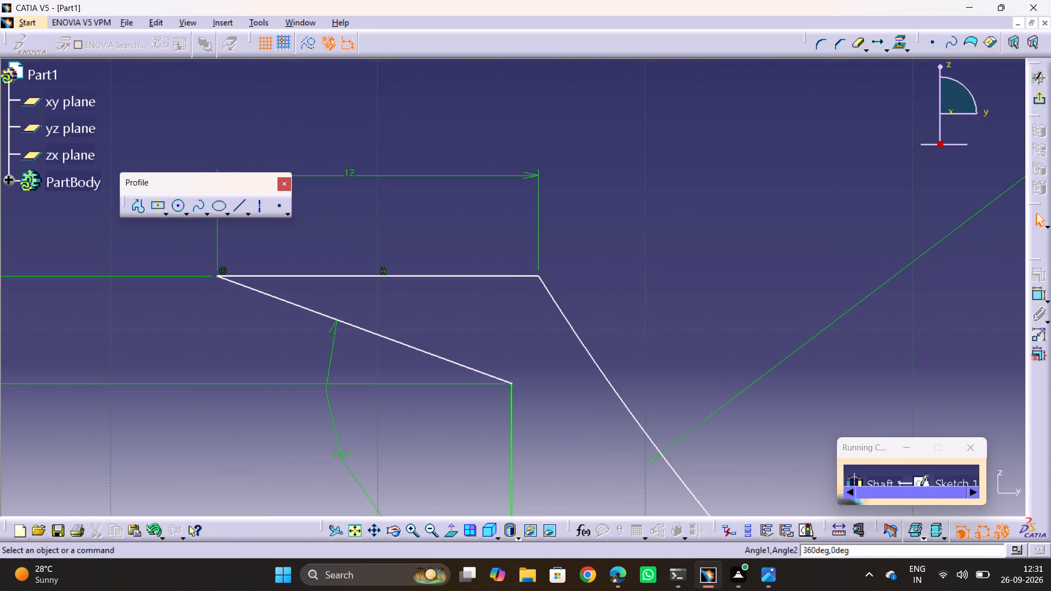
ctrl+middle_drag(369, 249, 373, 266)
middle_drag(374, 262, 438, 244)
click(449, 261)
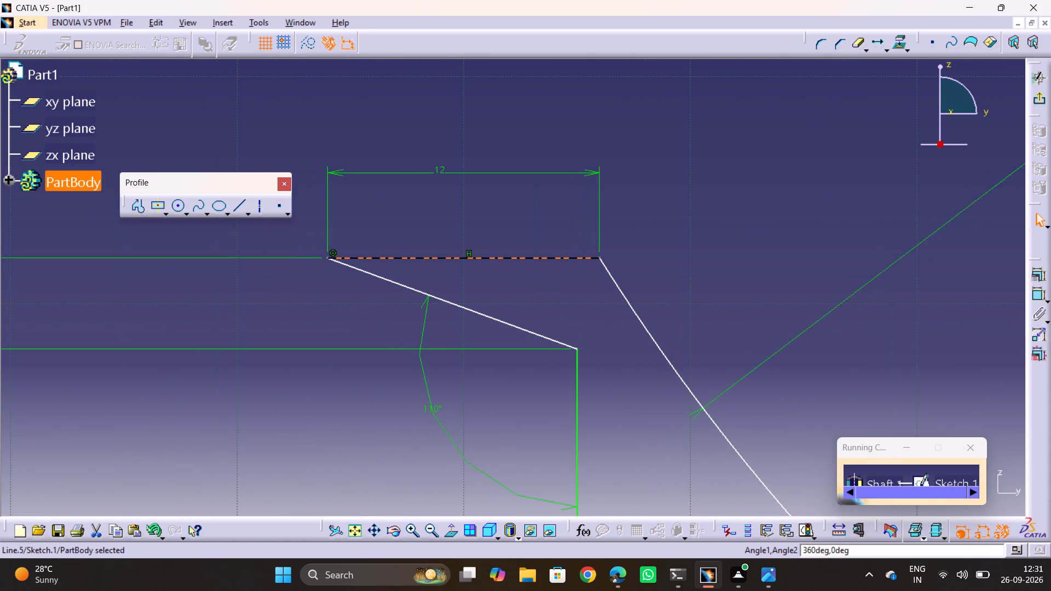
key(Escape)
key(Escape)
key(Escape)
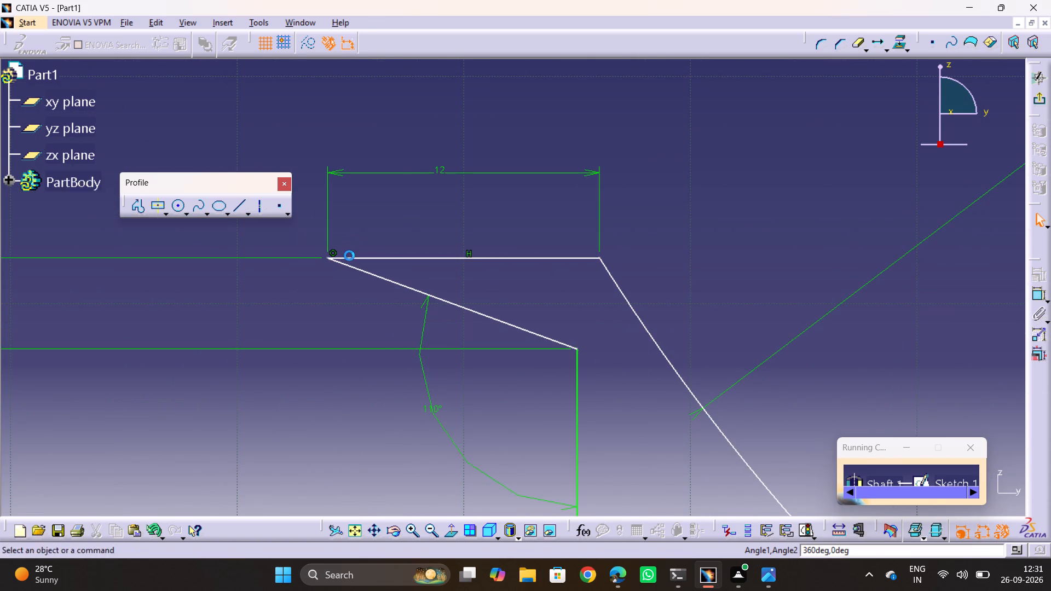
double_click(349, 256)
key(Escape)
click(406, 259)
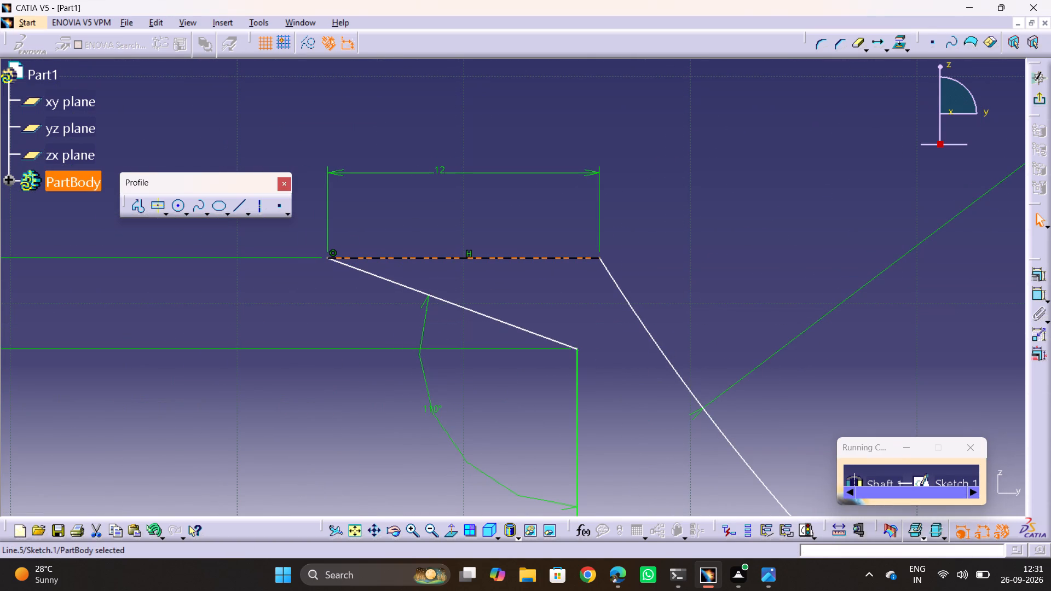
key(Delete)
click(478, 220)
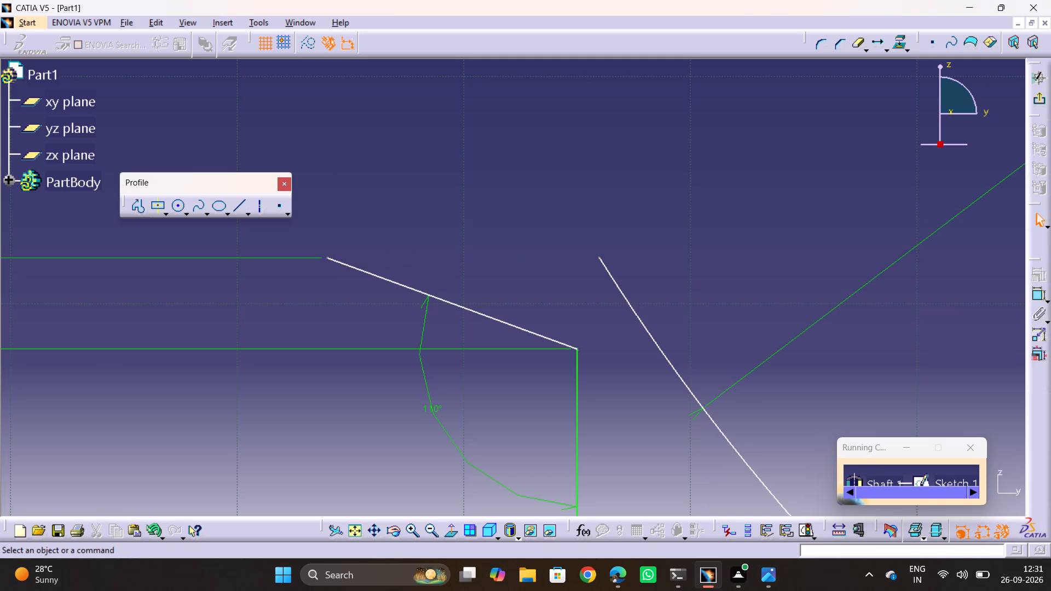
Draw a vertical line about 2.4 mm long upward from the outer end of the flange's sloped line.
click(242, 205)
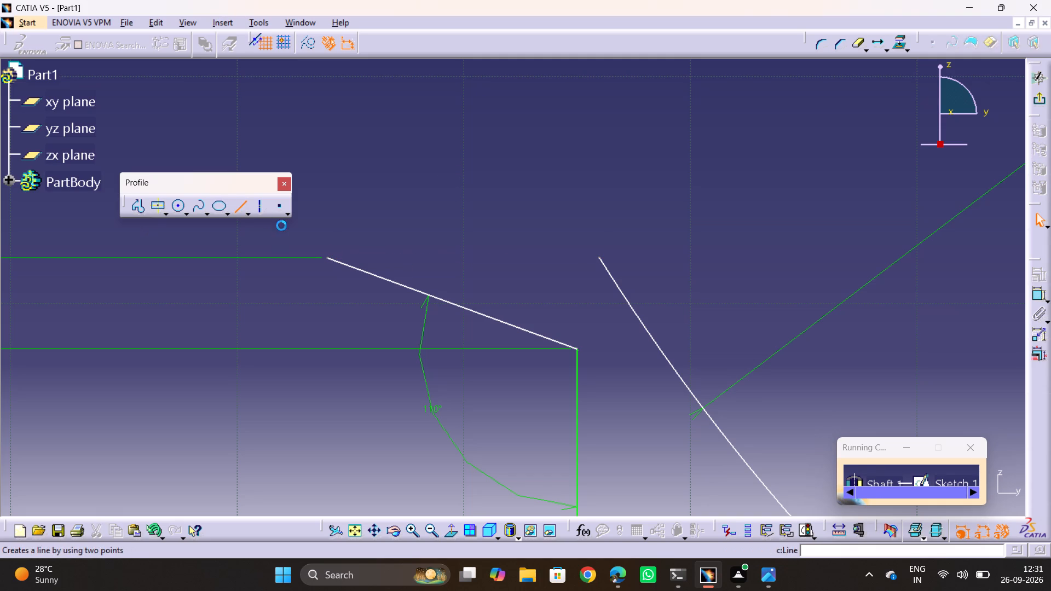
click(328, 258)
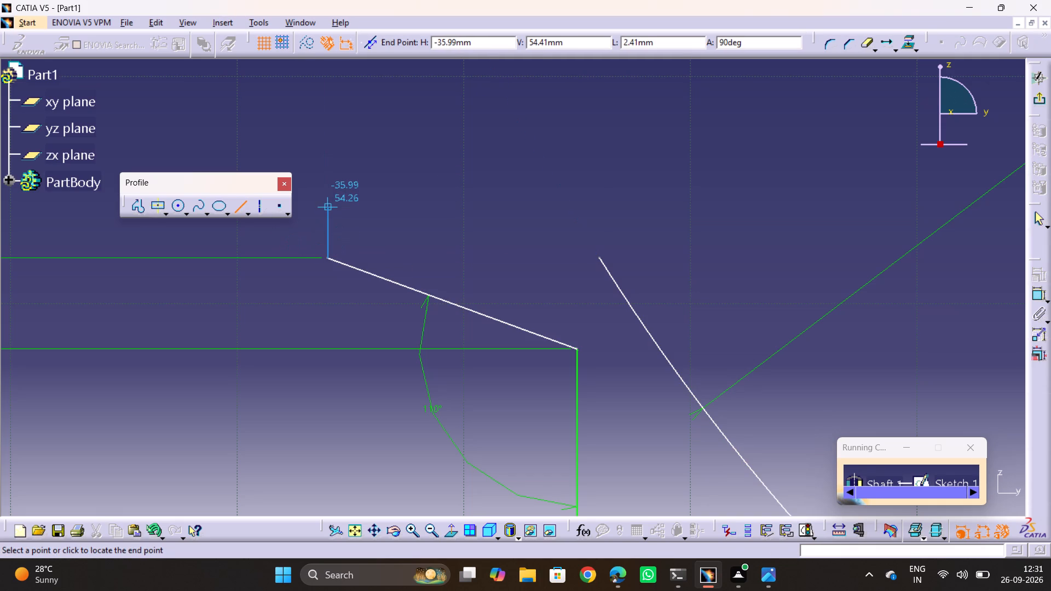
click(329, 204)
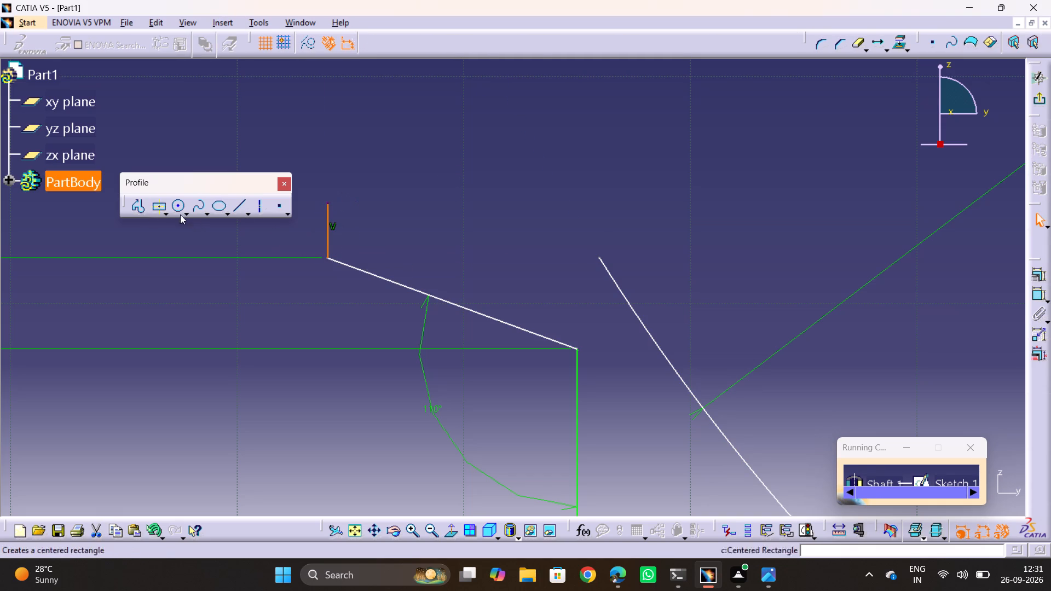
click(342, 204)
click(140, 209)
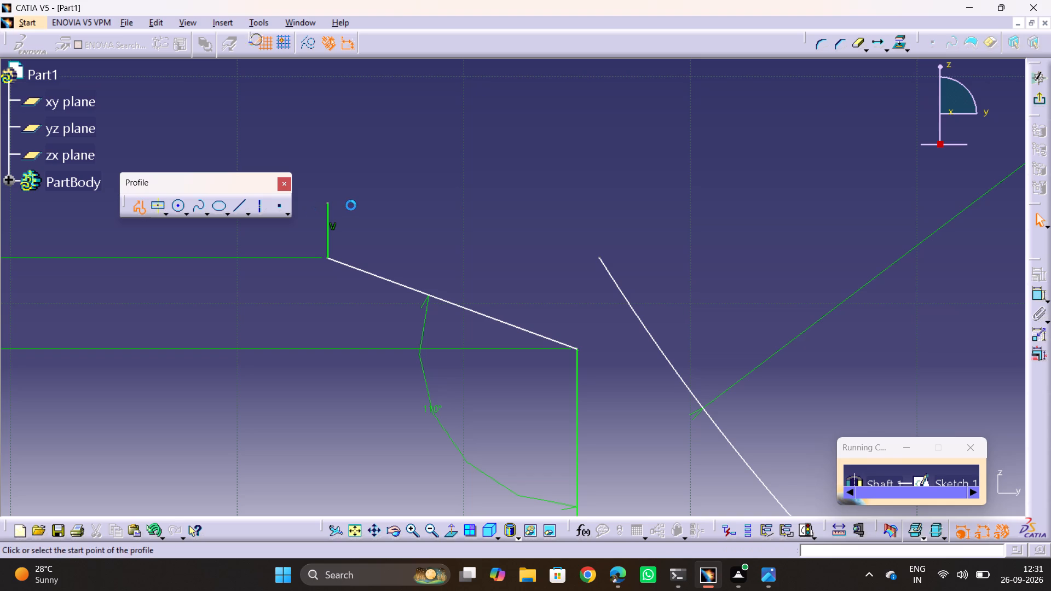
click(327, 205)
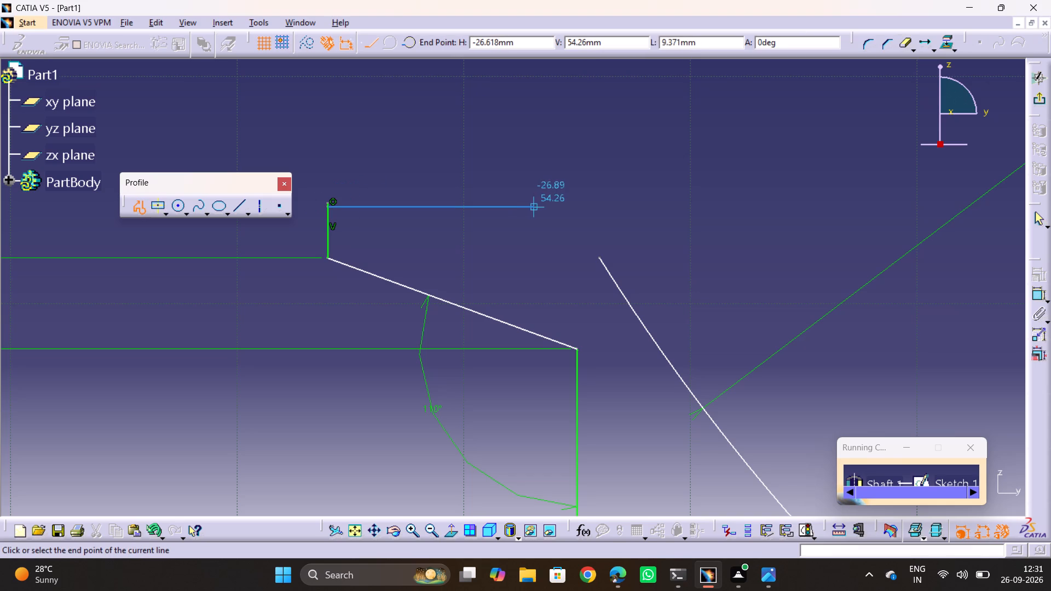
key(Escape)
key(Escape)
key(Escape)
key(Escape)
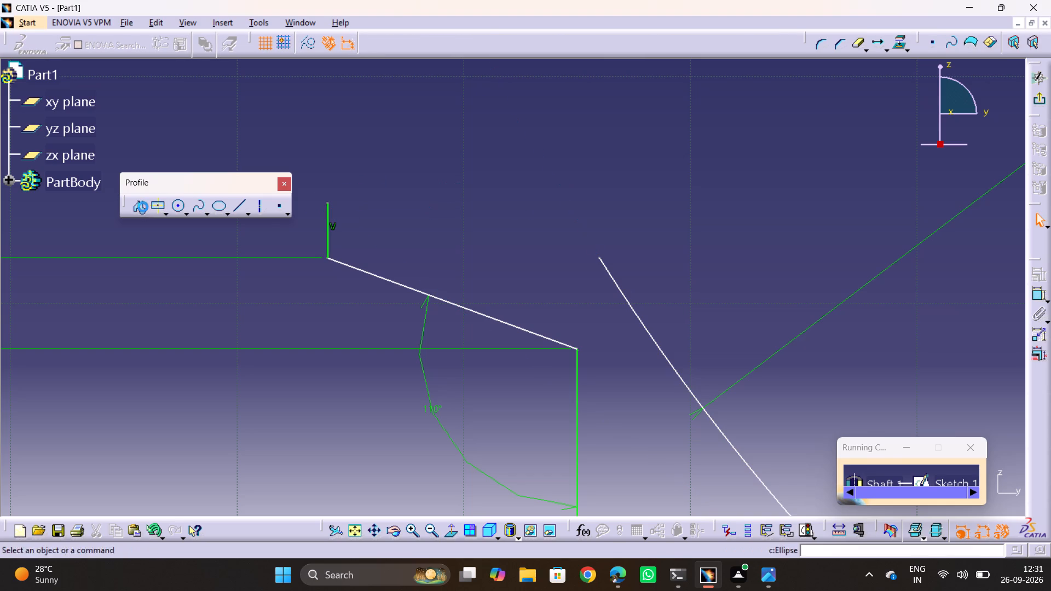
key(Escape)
Draw a horizontal line about 10.5 mm long from the short vertical line's upper end to the arc's extension, removing the surplus segment.
click(138, 207)
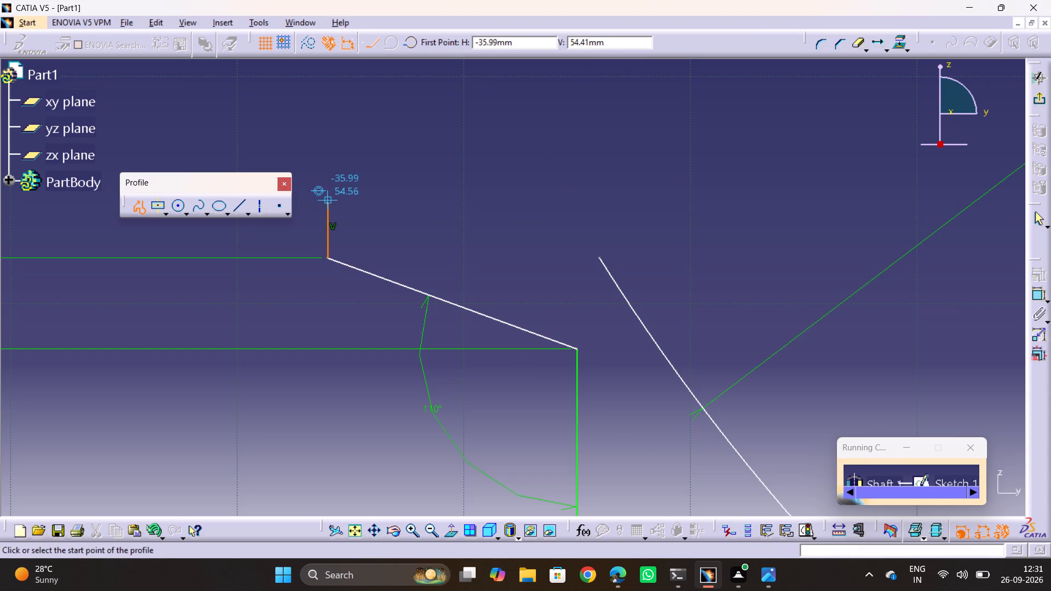
click(328, 202)
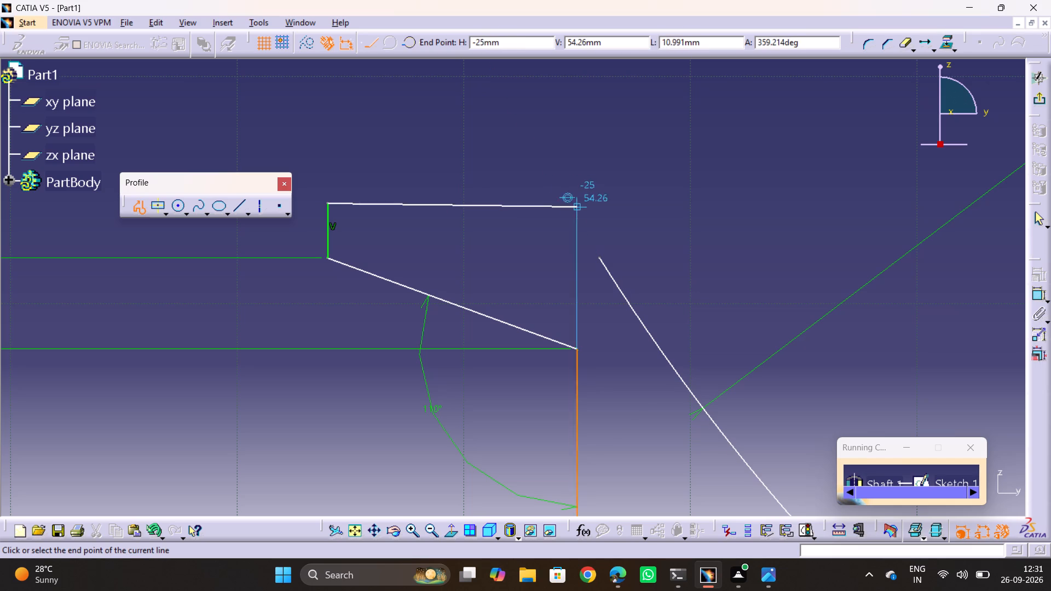
click(566, 205)
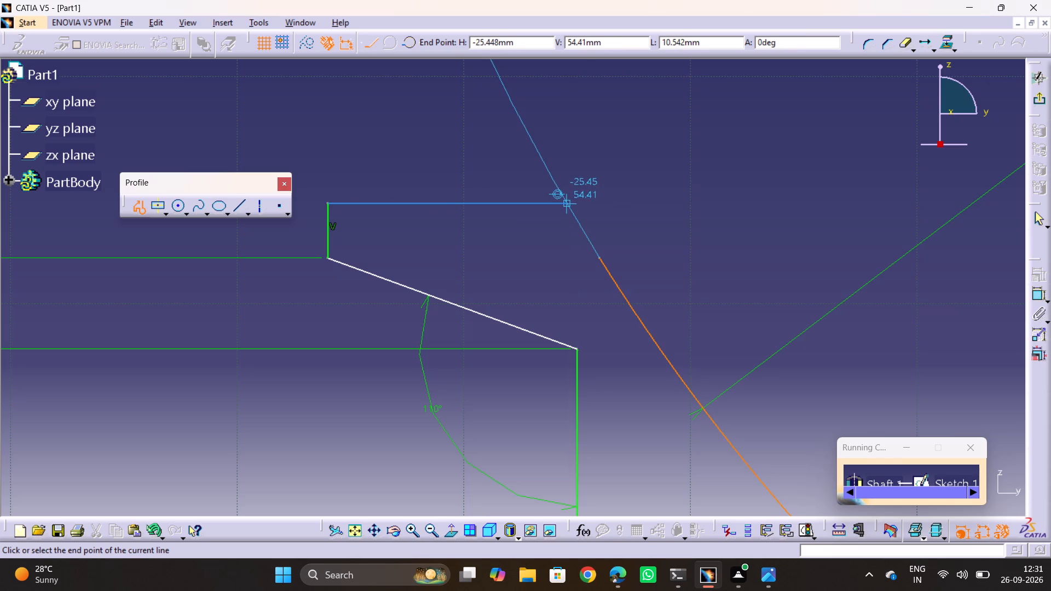
click(673, 212)
key(grave)
key(Escape)
key(Escape)
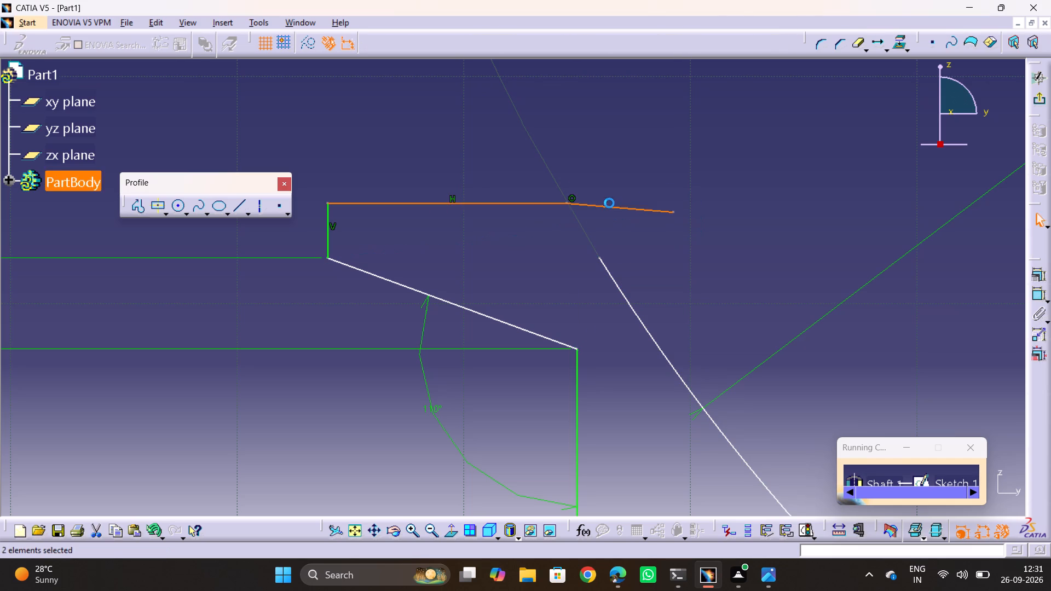
key(Escape)
click(611, 206)
key(Delete)
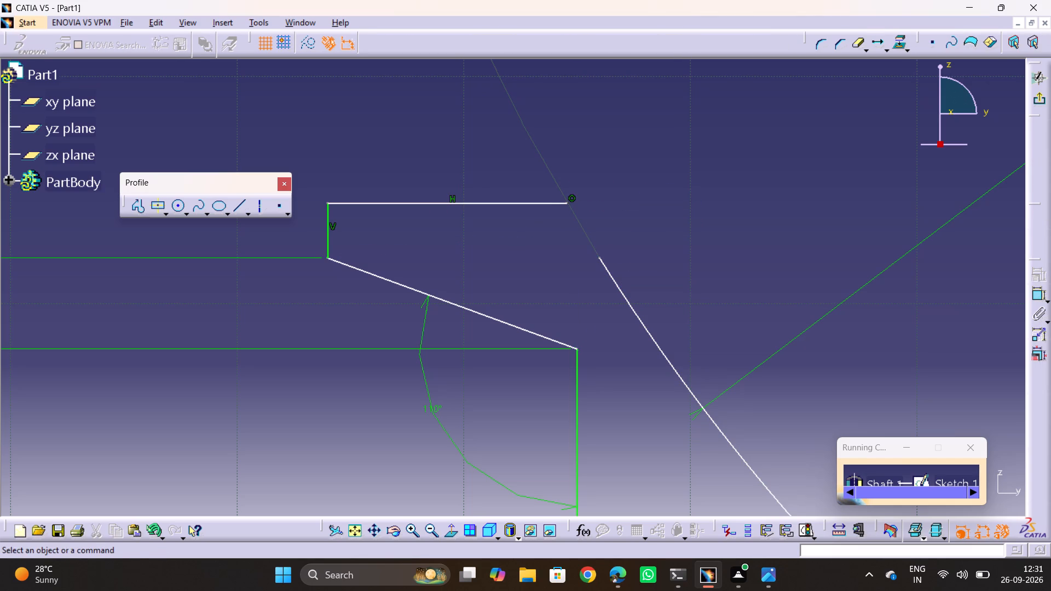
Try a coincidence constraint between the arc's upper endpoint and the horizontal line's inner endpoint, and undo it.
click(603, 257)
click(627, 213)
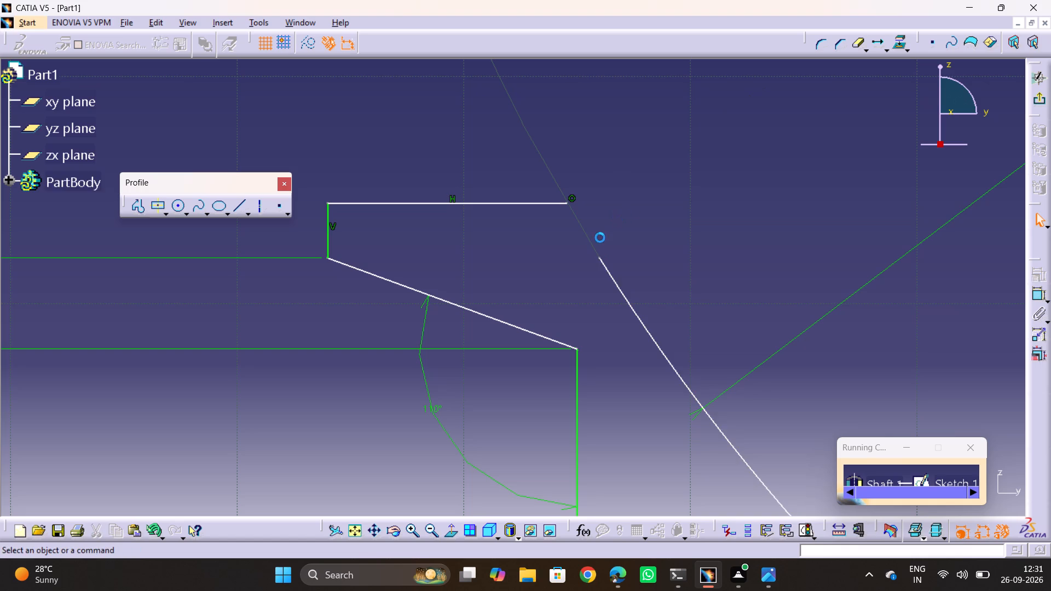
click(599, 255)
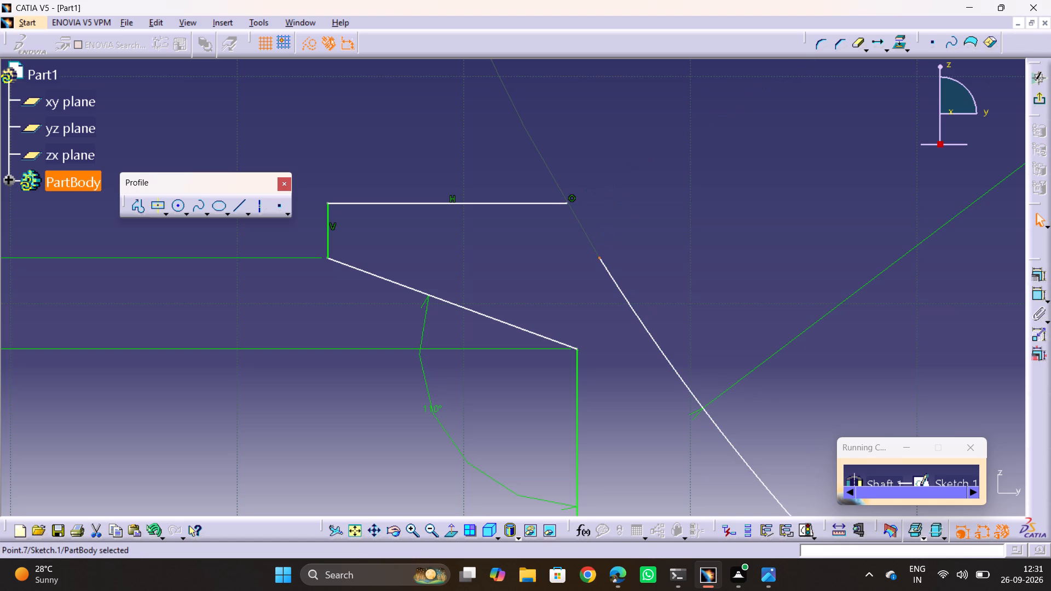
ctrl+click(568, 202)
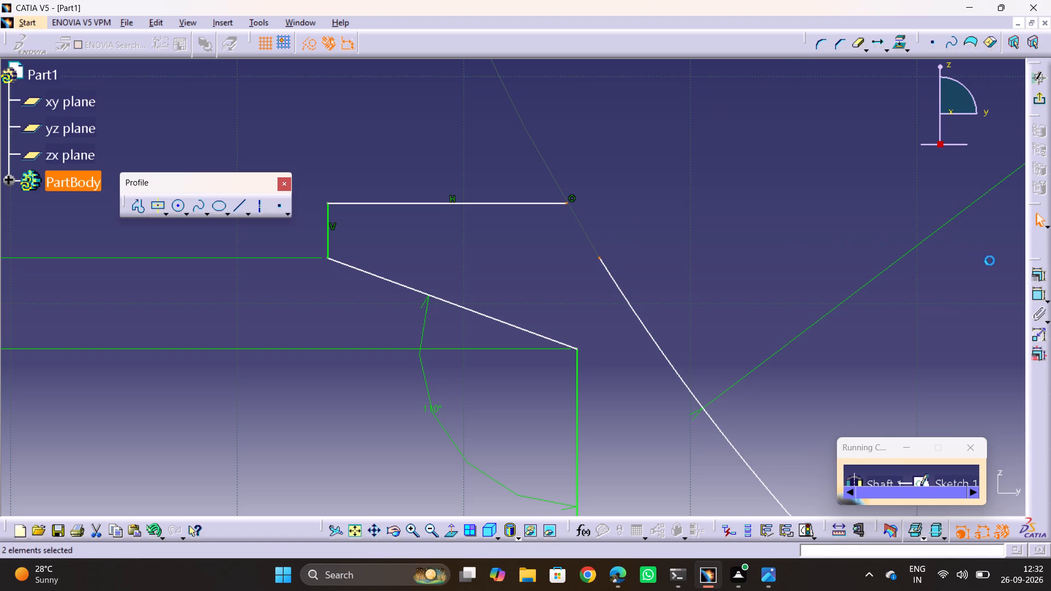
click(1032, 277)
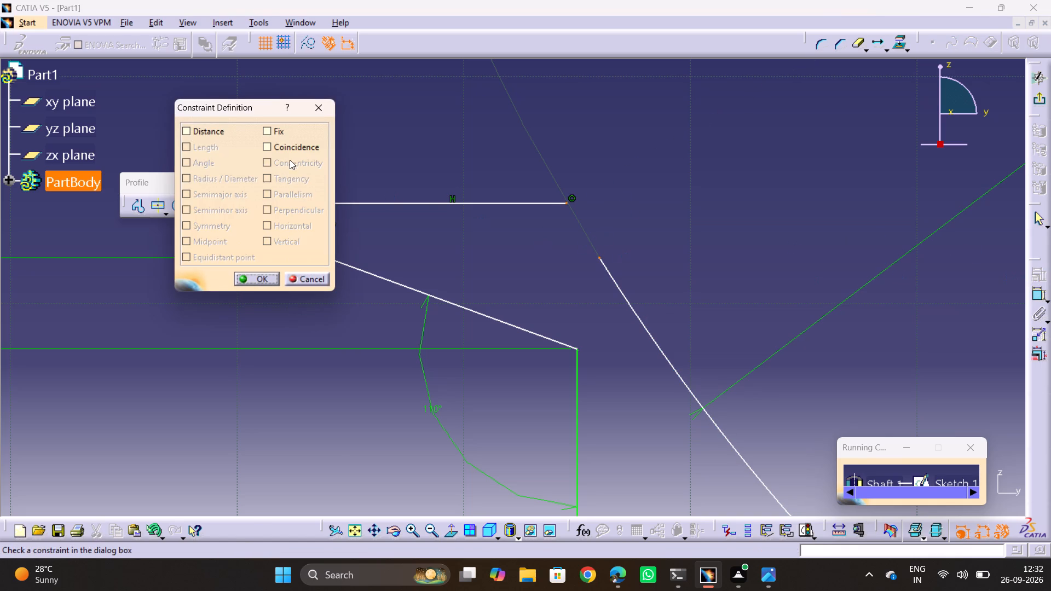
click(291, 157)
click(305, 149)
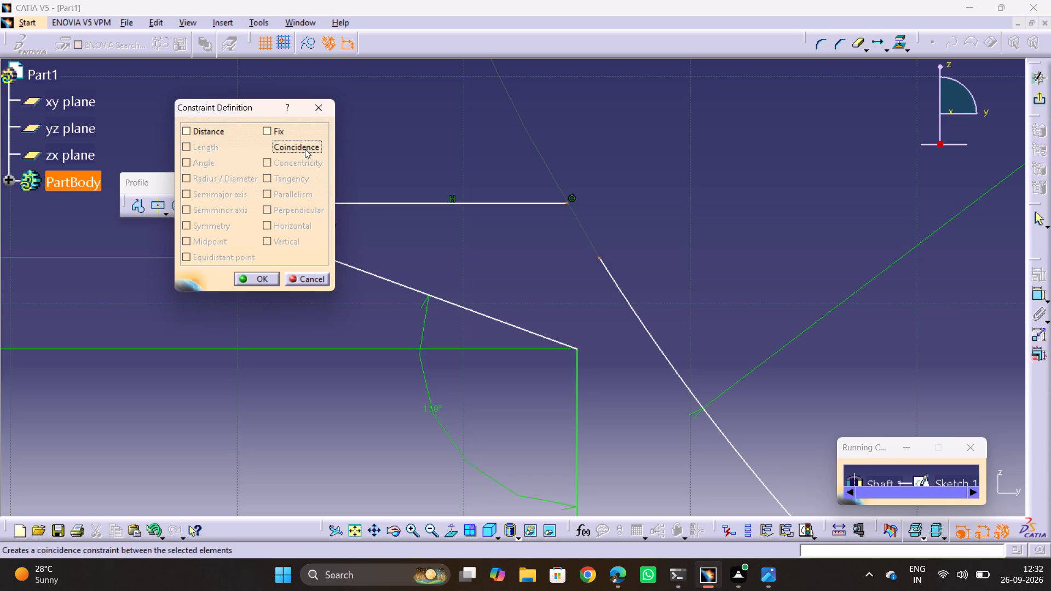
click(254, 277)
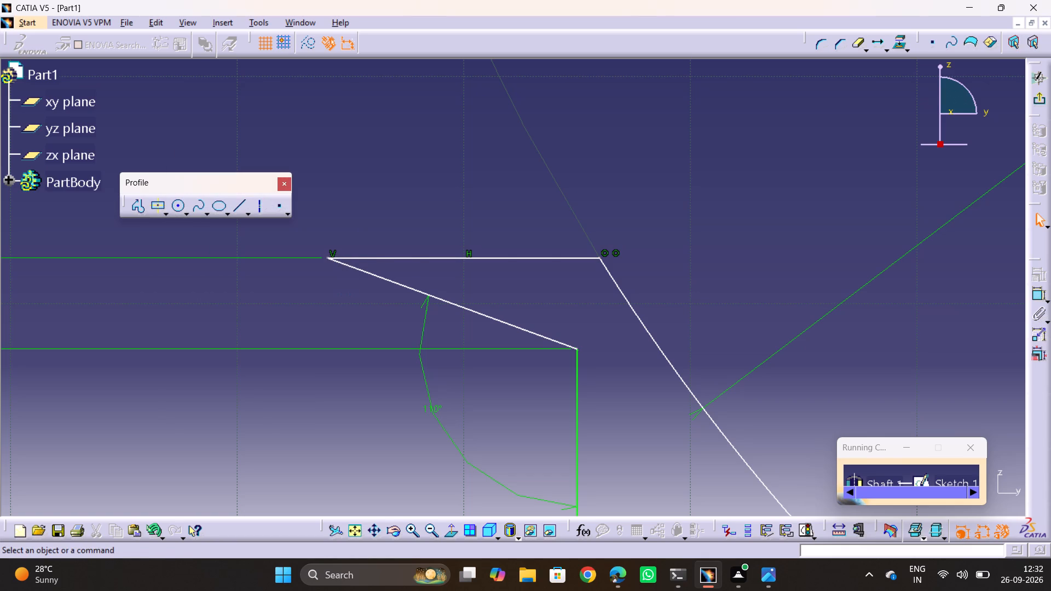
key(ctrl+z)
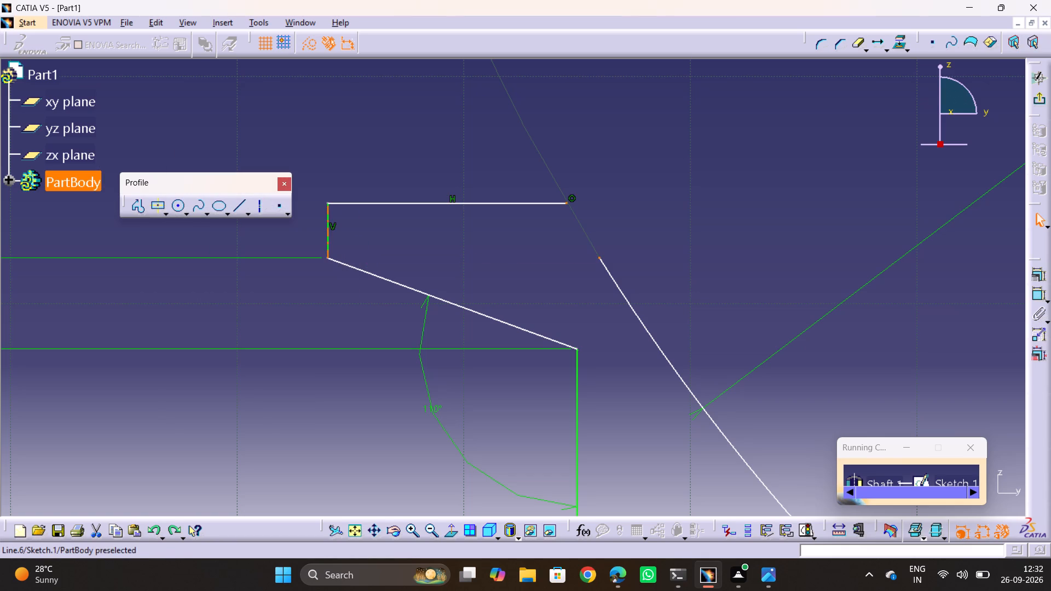
Dimension the short vertical line at the flange's outer edge and set its length to 2 mm.
click(329, 227)
click(1035, 304)
click(1033, 293)
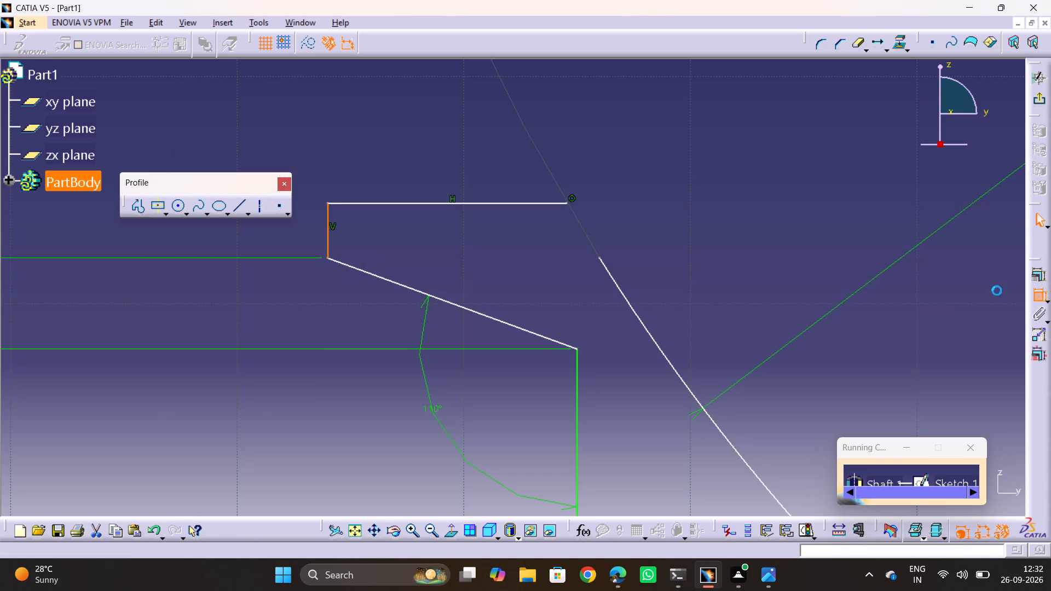
click(244, 277)
double_click(243, 272)
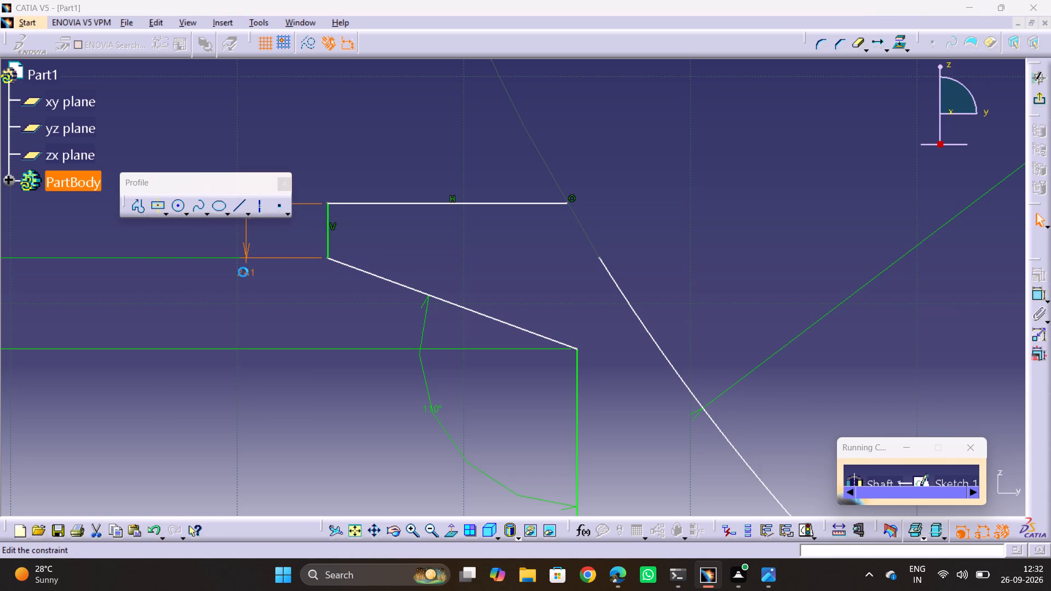
key(2)
key(Return)
click(475, 251)
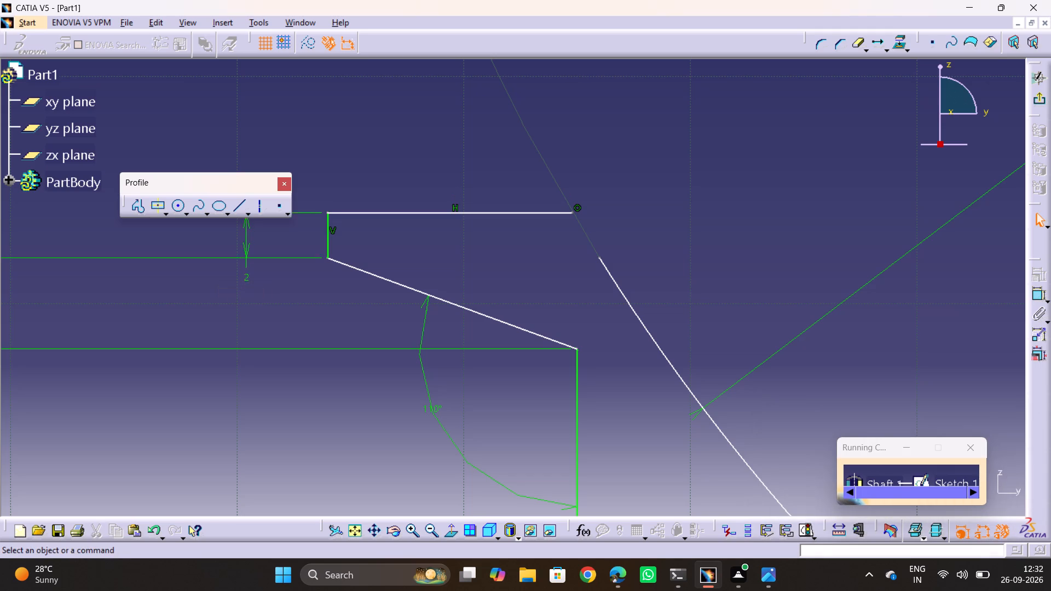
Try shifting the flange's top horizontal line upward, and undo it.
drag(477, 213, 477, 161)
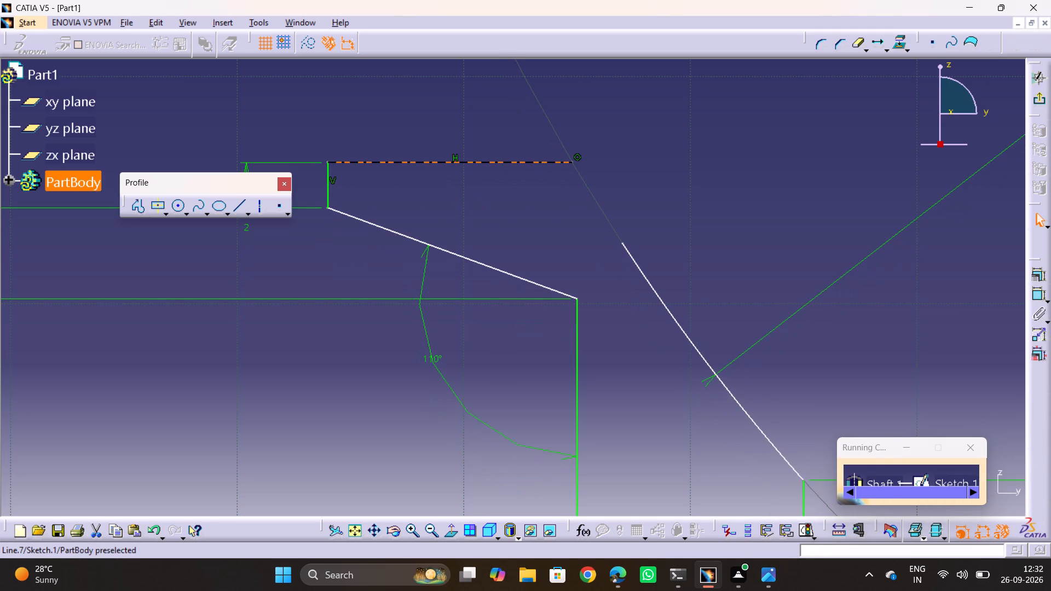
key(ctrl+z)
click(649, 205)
Bring the arc's upper endpoint closer to the horizontal line's inner endpoint and join the two with a coincidence constraint.
drag(600, 260, 598, 254)
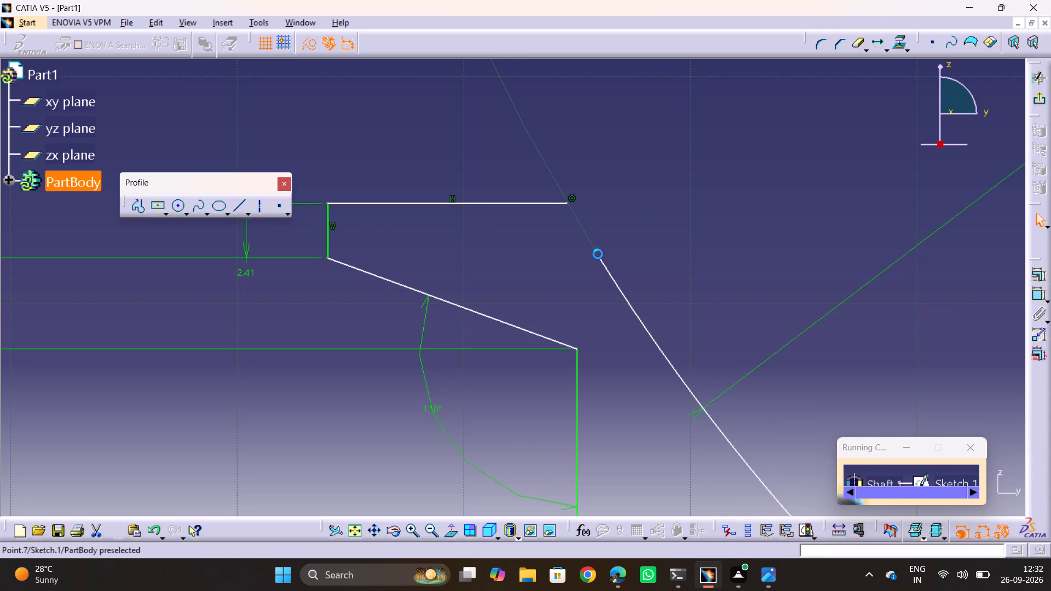
drag(598, 254, 587, 235)
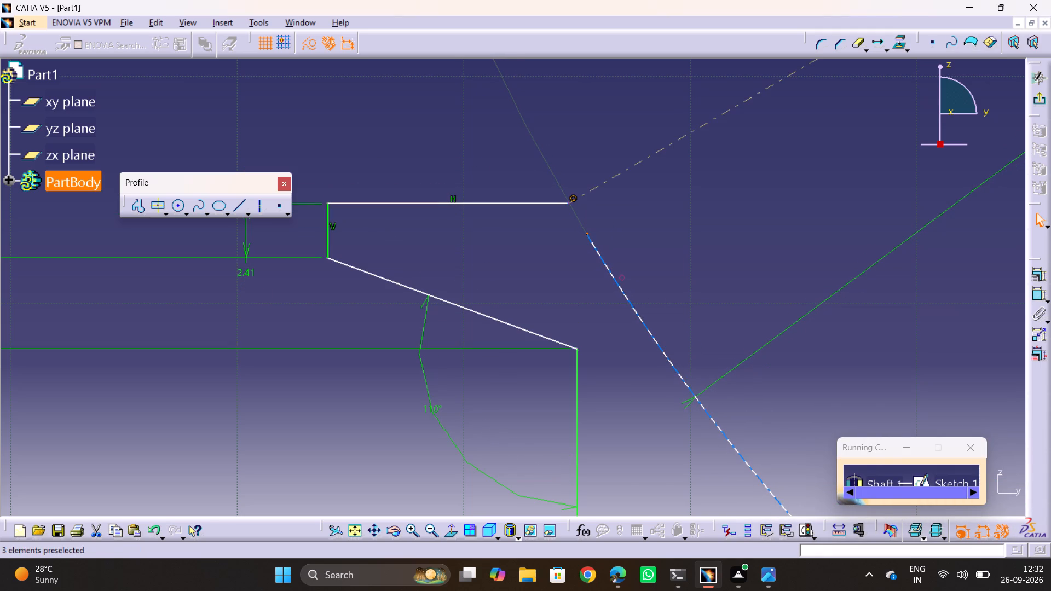
ctrl+click(567, 203)
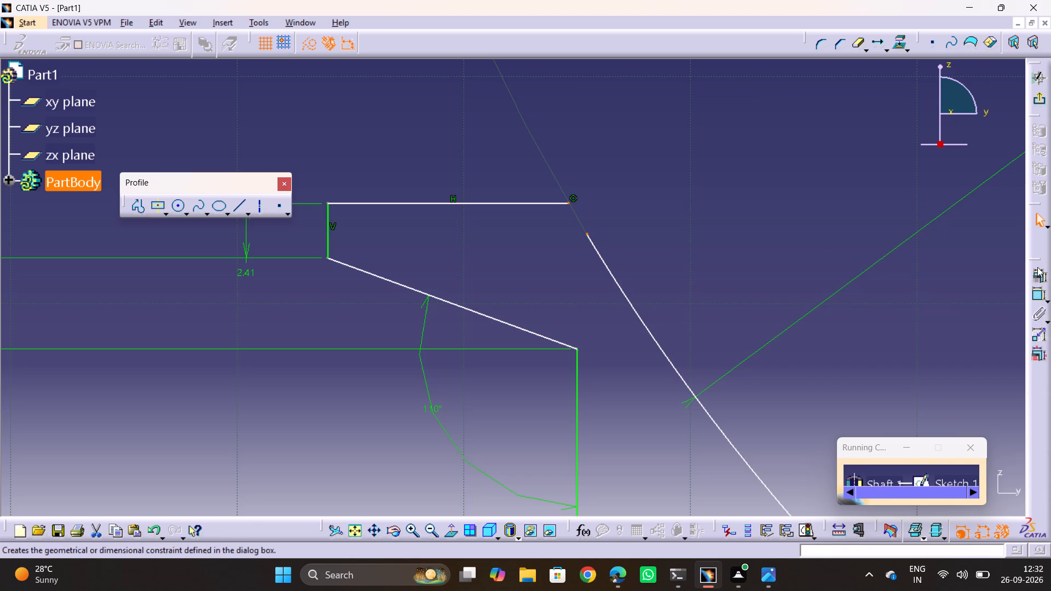
click(1037, 267)
click(278, 150)
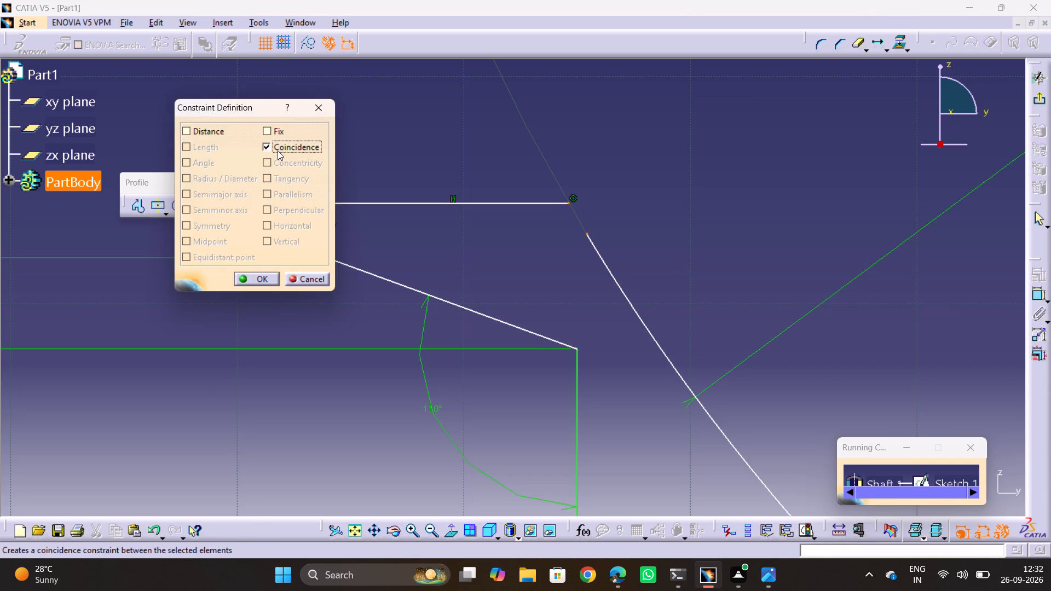
click(257, 281)
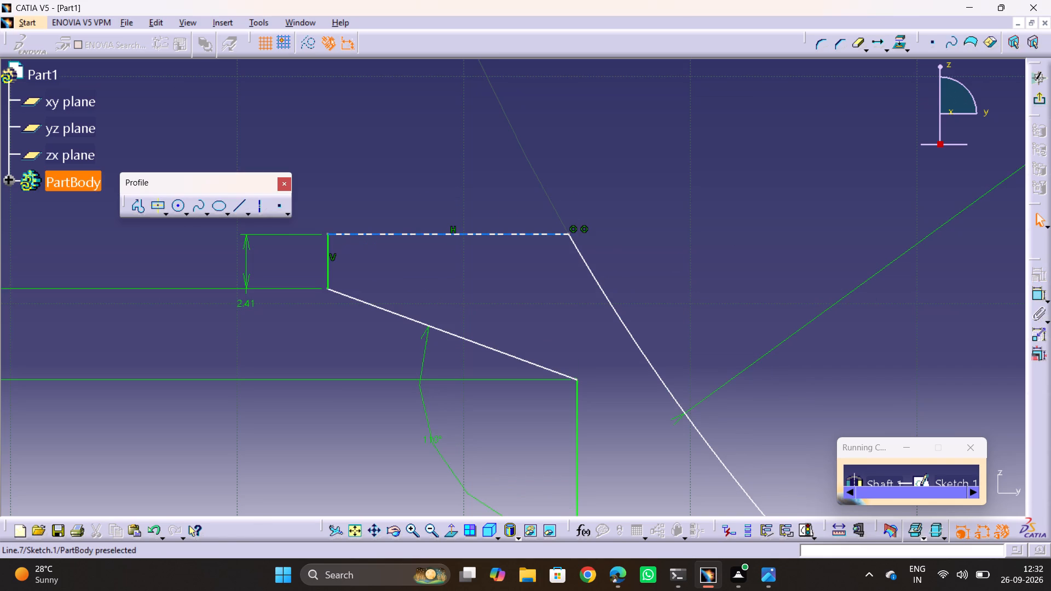
Shift the flange's top line upward to test the joined profile, and check it against reference drawing 2.png.
drag(383, 236, 388, 183)
ctrl+middle_drag(497, 209, 509, 332)
middle_drag(591, 352, 563, 291)
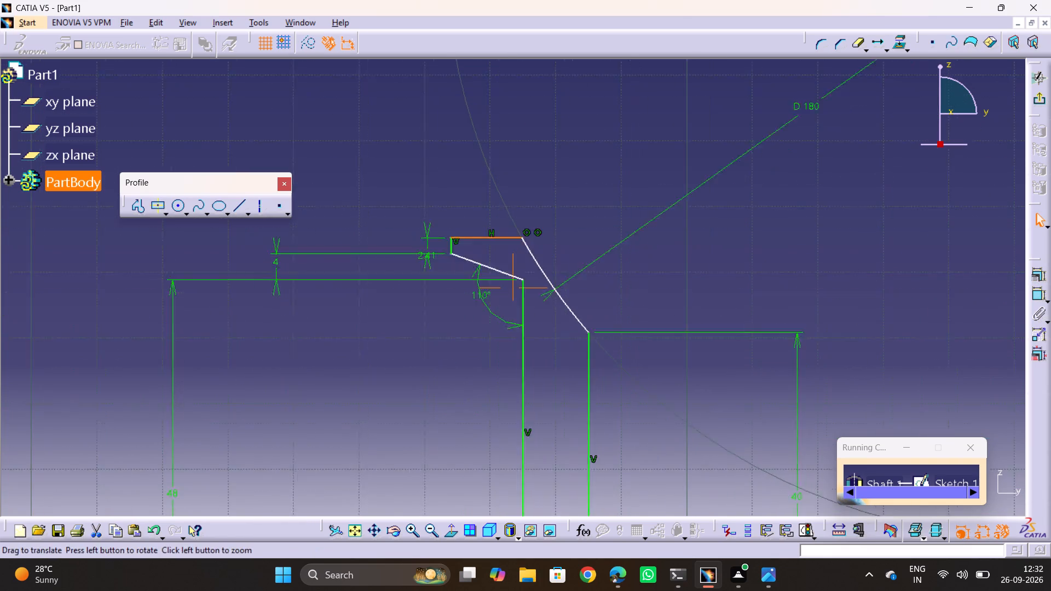
middle_drag(563, 291, 536, 214)
scroll(541, 219, down, 1)
middle_drag(548, 231, 684, 273)
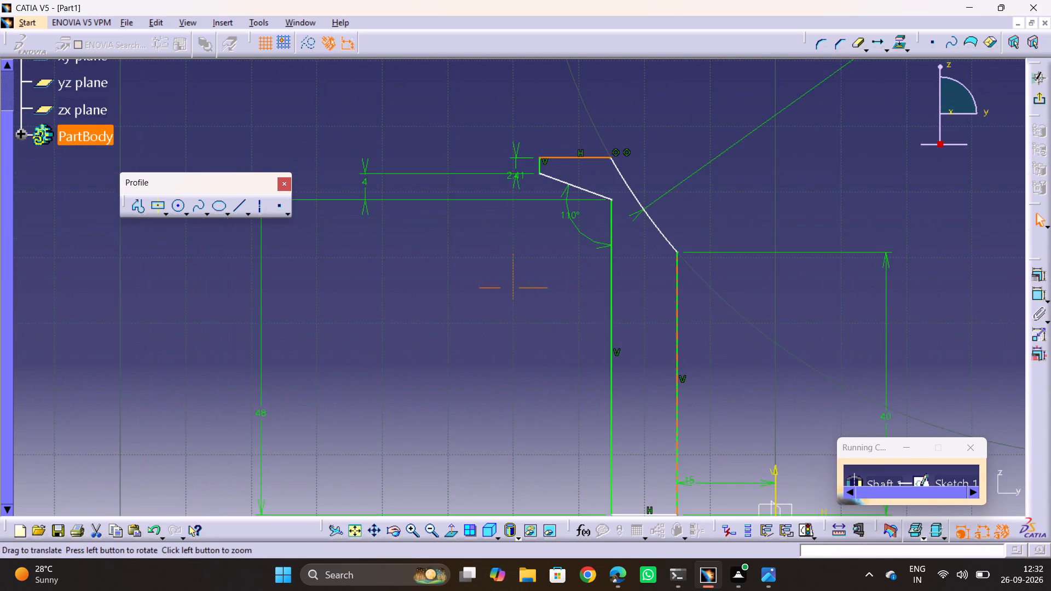
ctrl+middle_drag(656, 298, 656, 310)
key(alt+Tab)
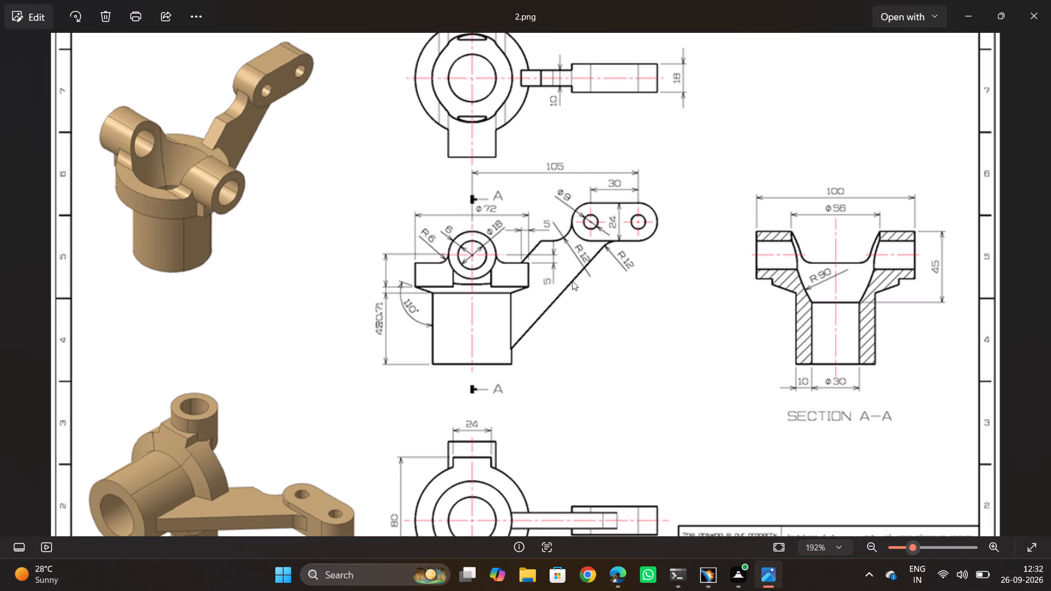
key(alt+Tab)
ctrl+middle_drag(578, 236, 573, 211)
click(465, 289)
middle_drag(572, 296, 504, 397)
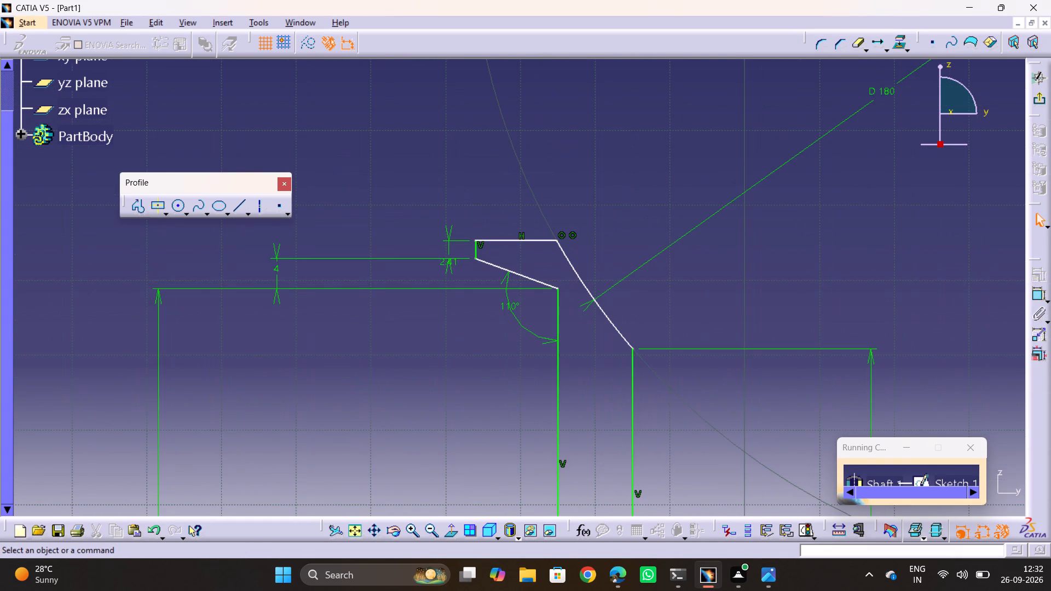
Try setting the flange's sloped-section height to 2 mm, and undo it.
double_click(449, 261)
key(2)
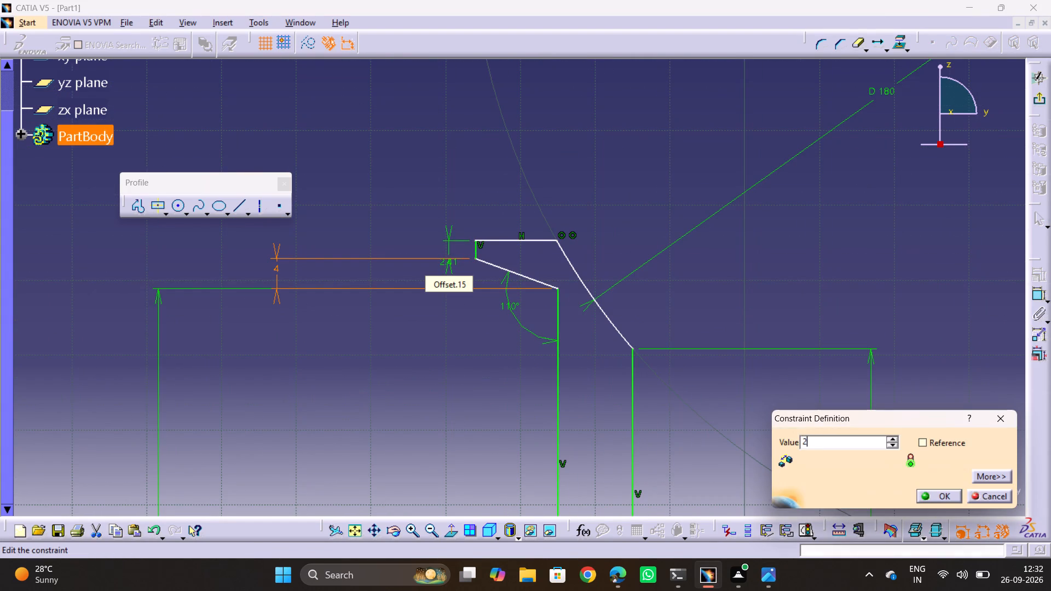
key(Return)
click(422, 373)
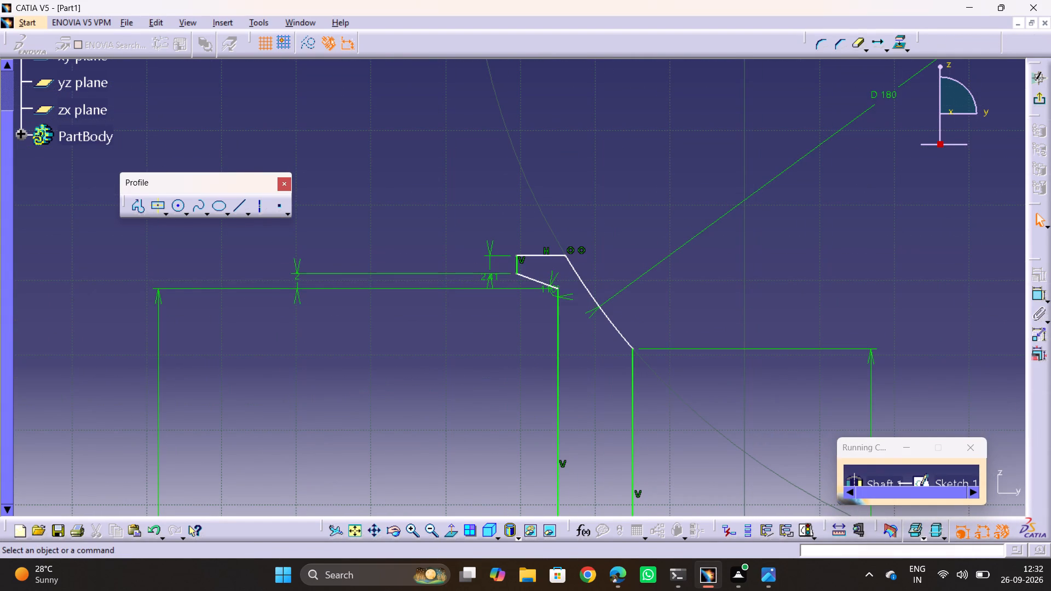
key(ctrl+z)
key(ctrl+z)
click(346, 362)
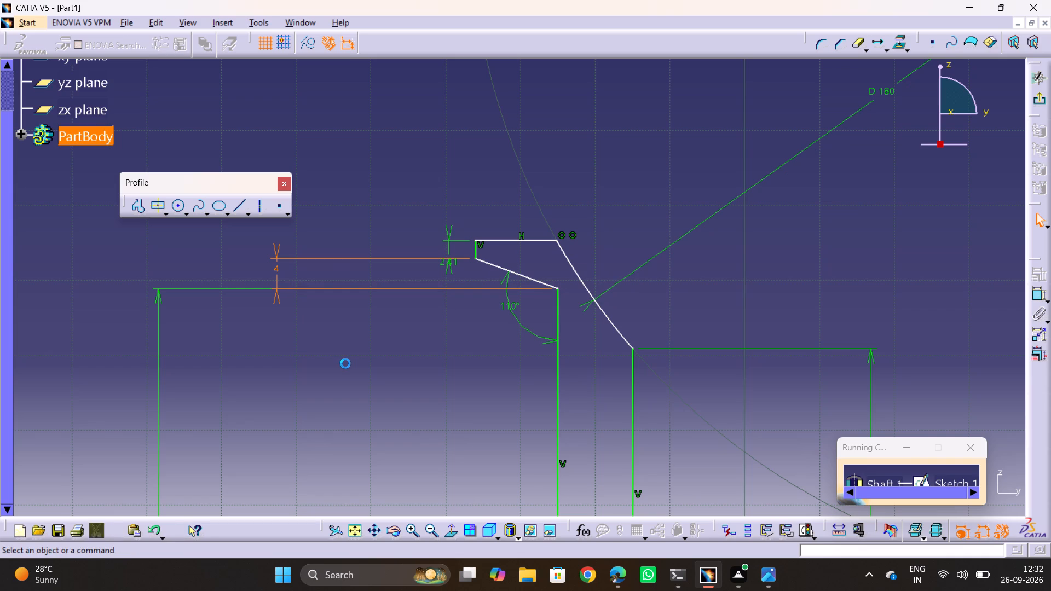
Move the short rim line's length dimension above the flange and set it to 2 mm.
drag(444, 263, 396, 194)
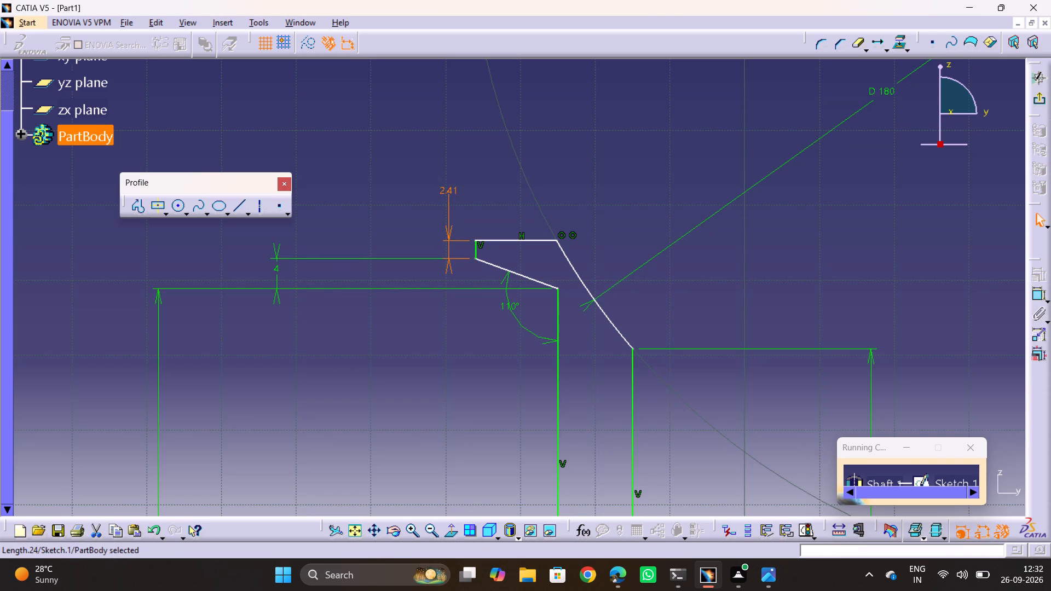
click(442, 189)
click(442, 189)
key(2)
key(Return)
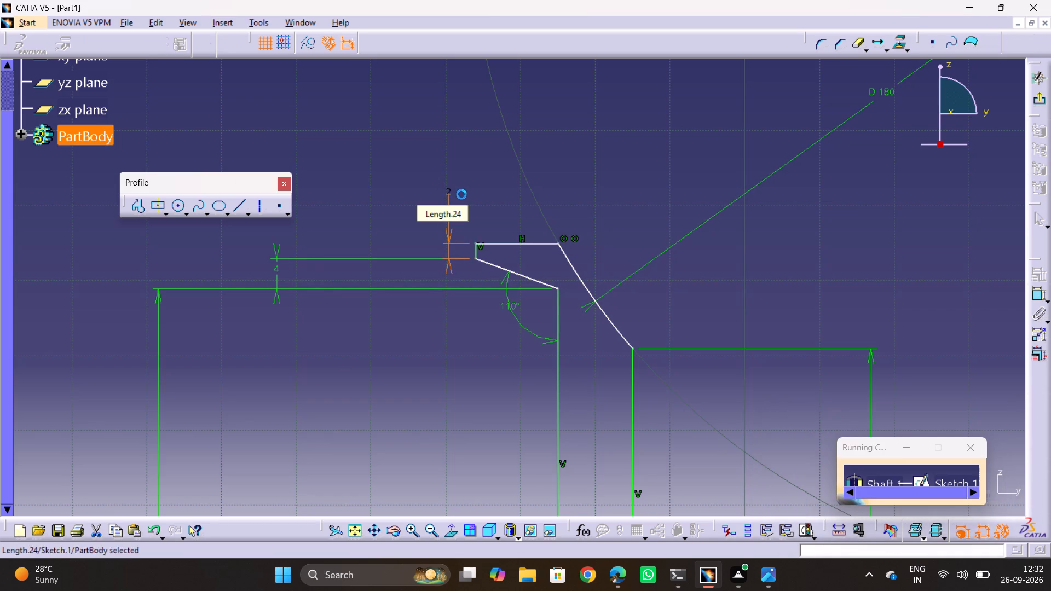
click(641, 190)
Dimension the flange's top horizontal line and set its length to 12 mm.
middle_drag(641, 207, 552, 145)
middle_drag(485, 257, 486, 224)
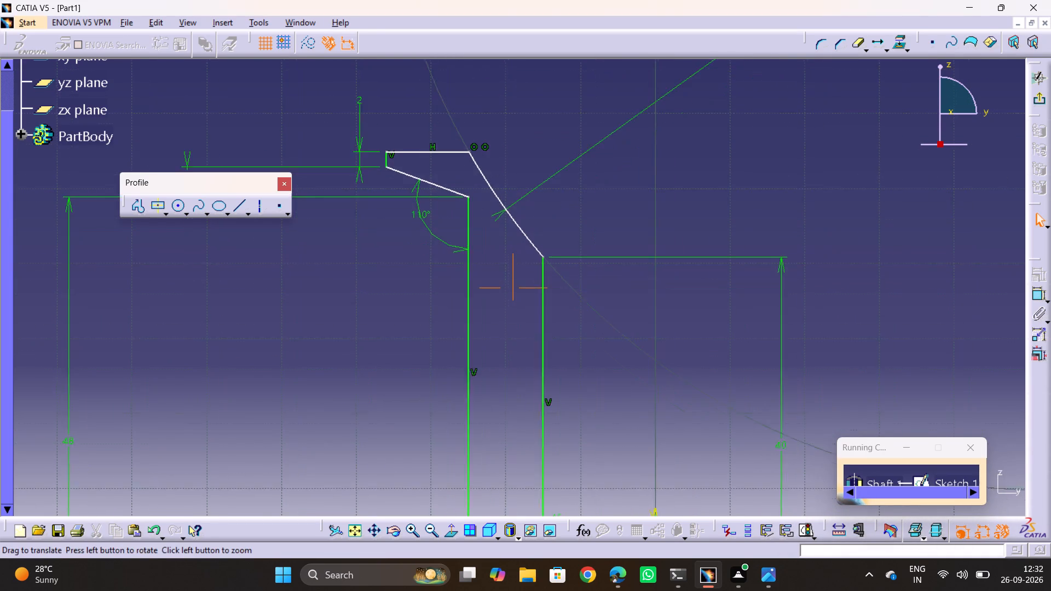
middle_drag(486, 224, 567, 340)
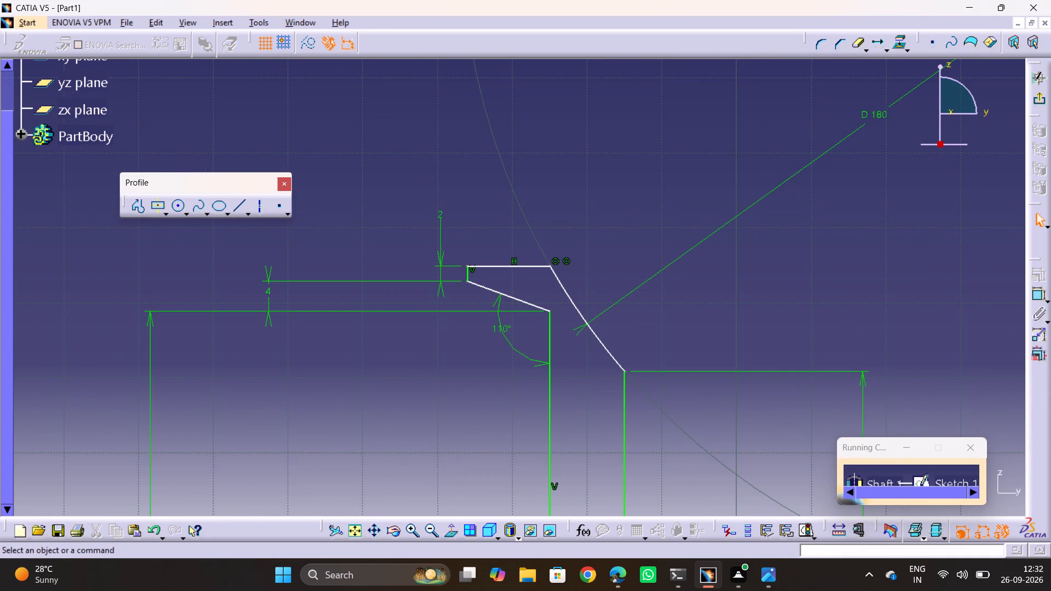
click(1037, 289)
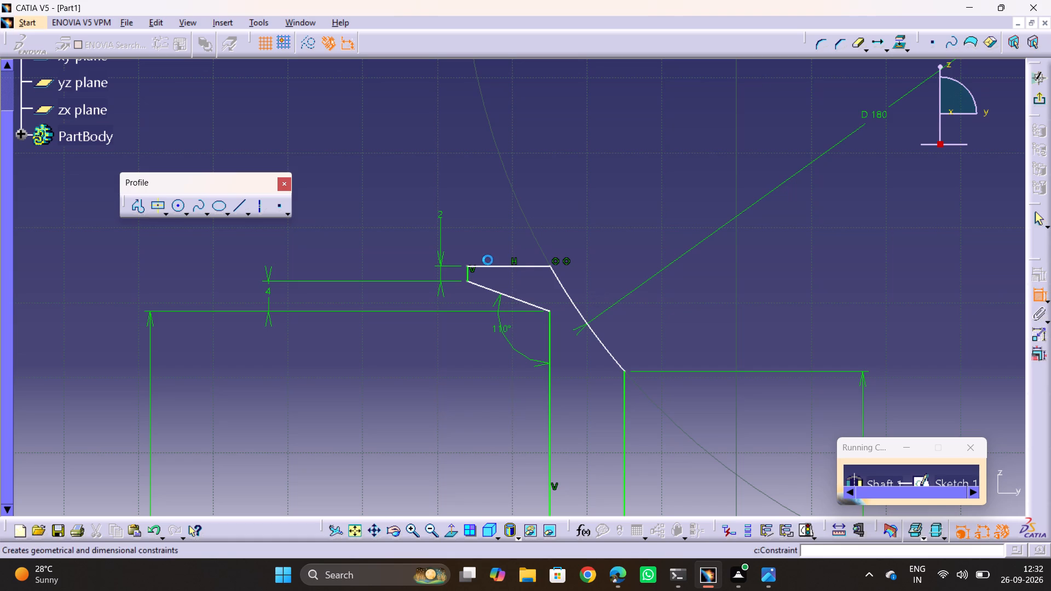
click(492, 264)
click(497, 244)
double_click(497, 242)
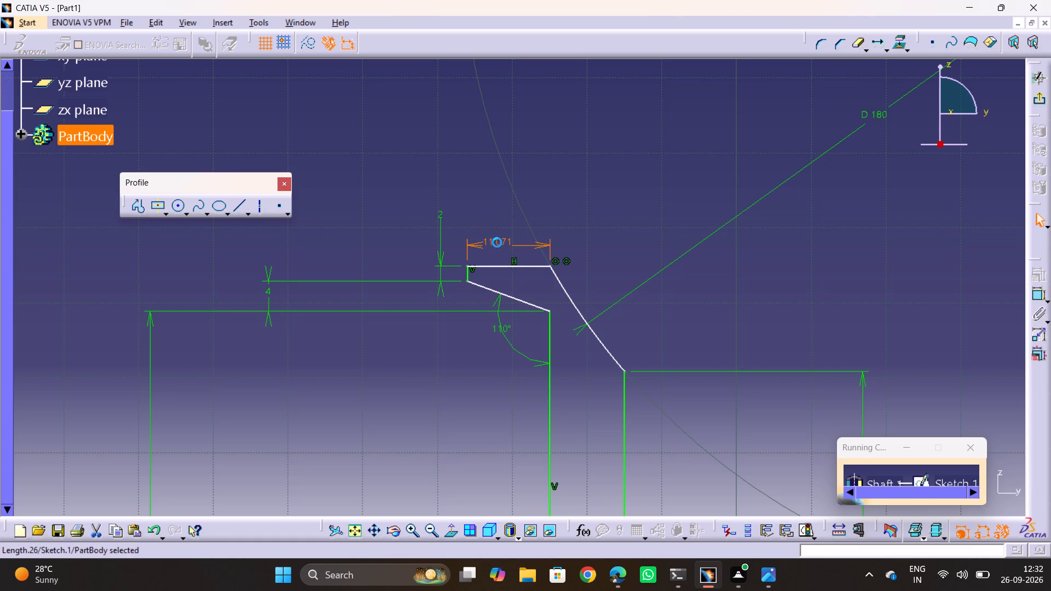
text(12)
key(Return)
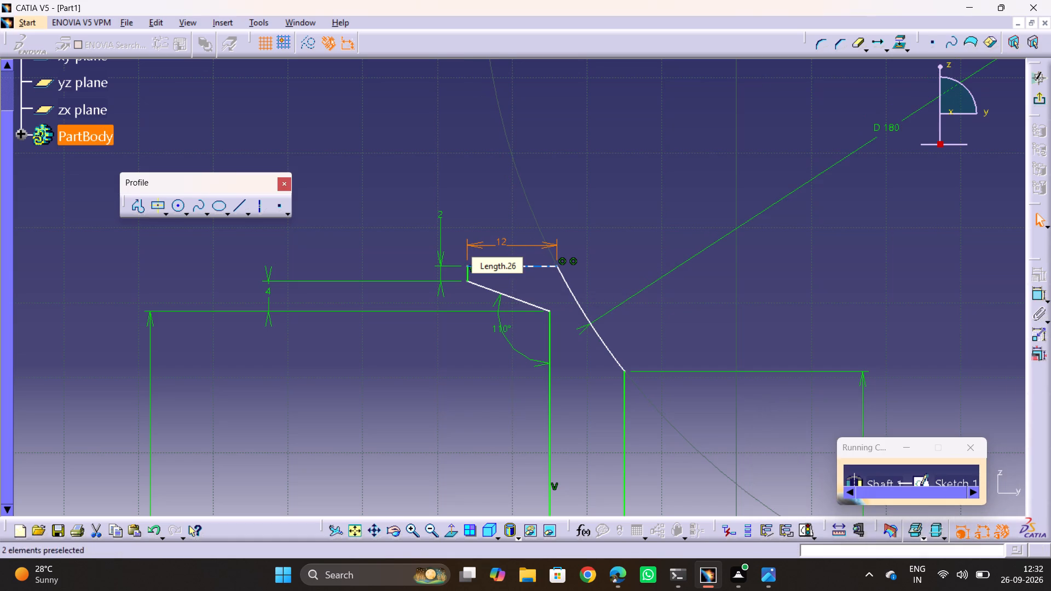
click(656, 213)
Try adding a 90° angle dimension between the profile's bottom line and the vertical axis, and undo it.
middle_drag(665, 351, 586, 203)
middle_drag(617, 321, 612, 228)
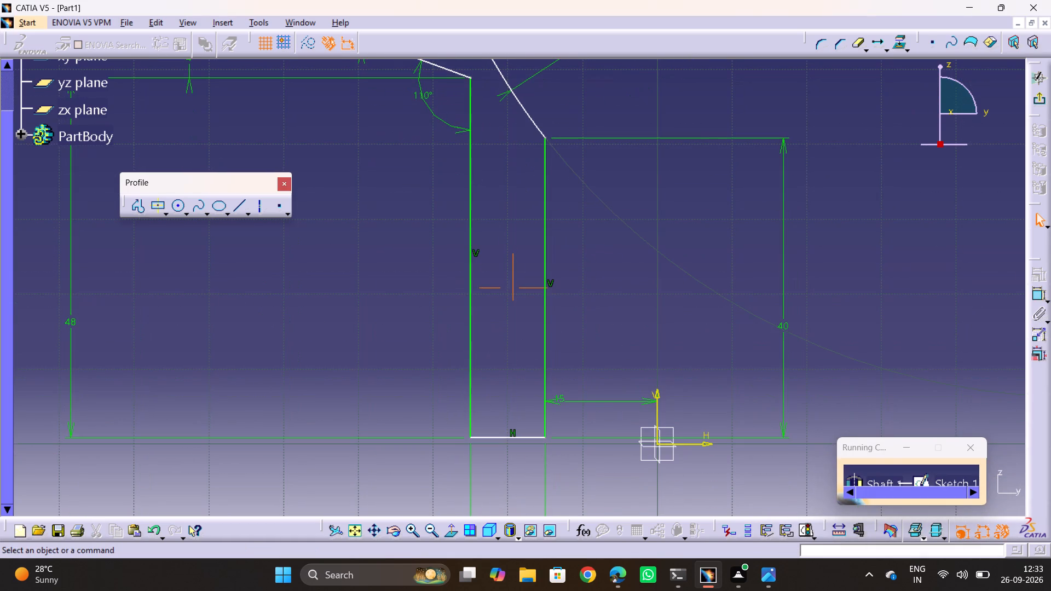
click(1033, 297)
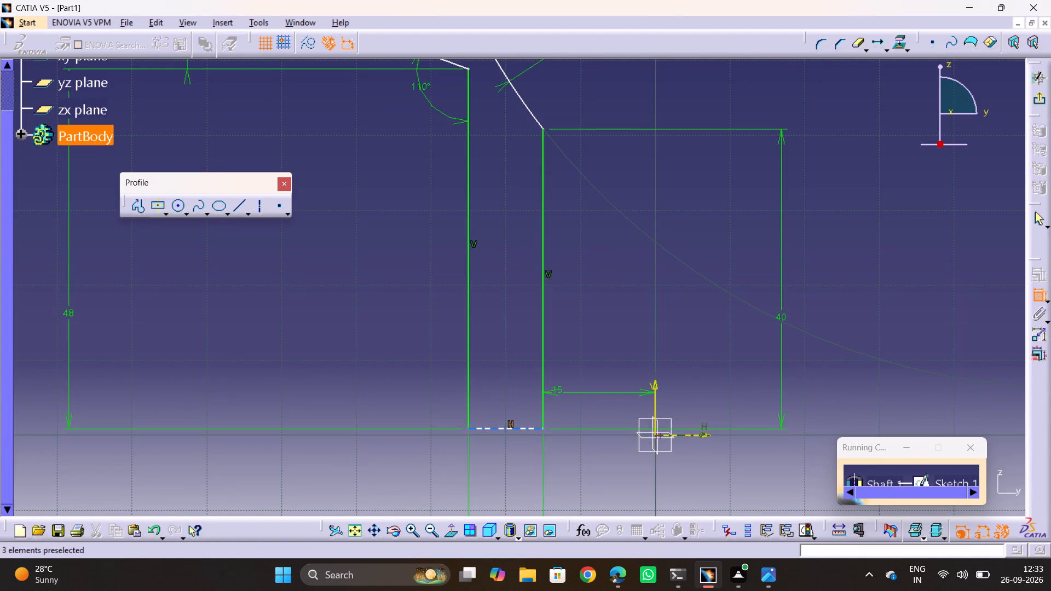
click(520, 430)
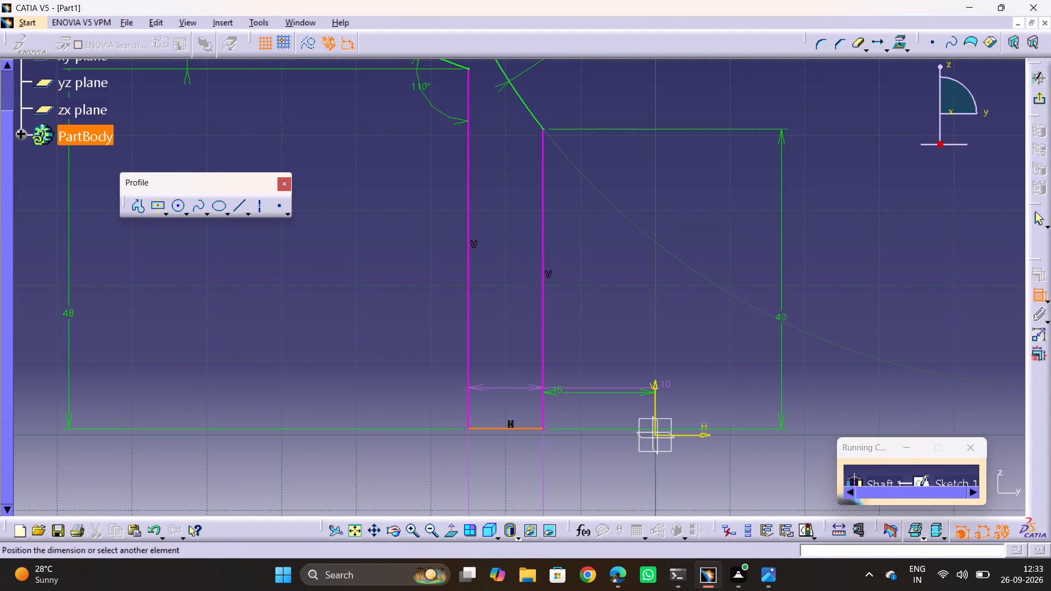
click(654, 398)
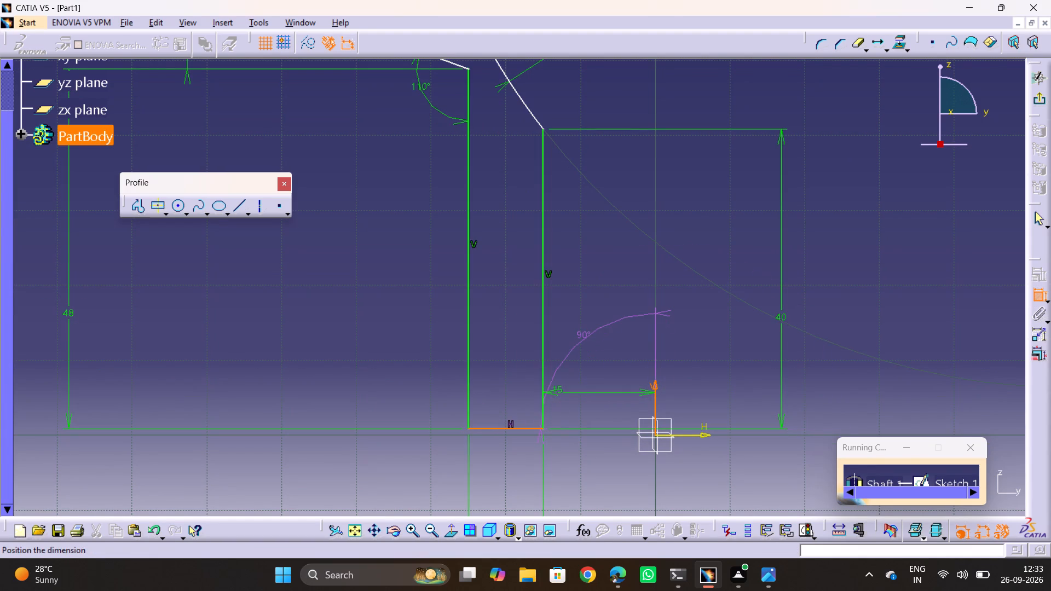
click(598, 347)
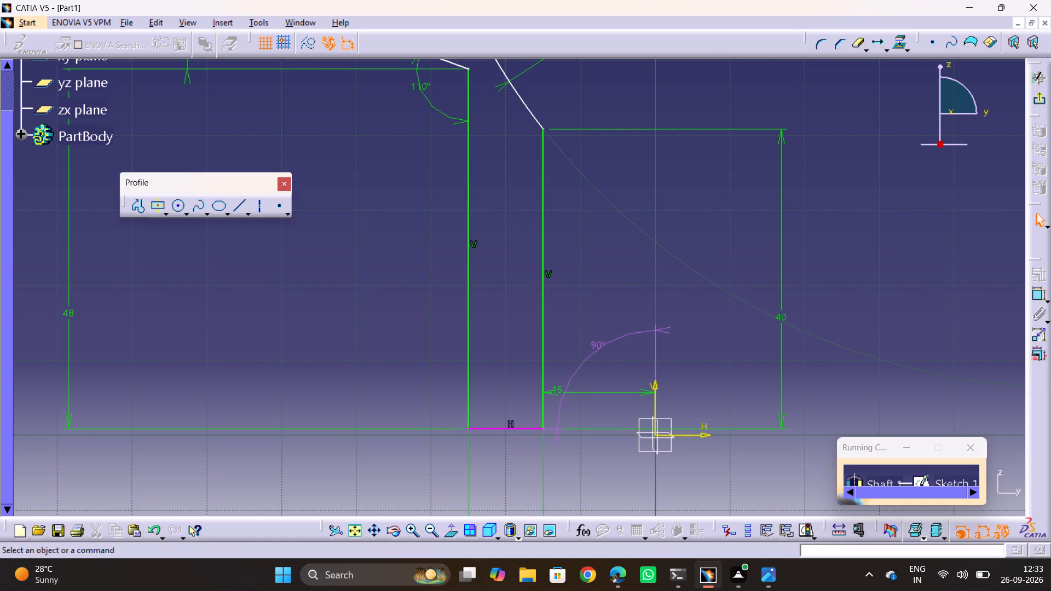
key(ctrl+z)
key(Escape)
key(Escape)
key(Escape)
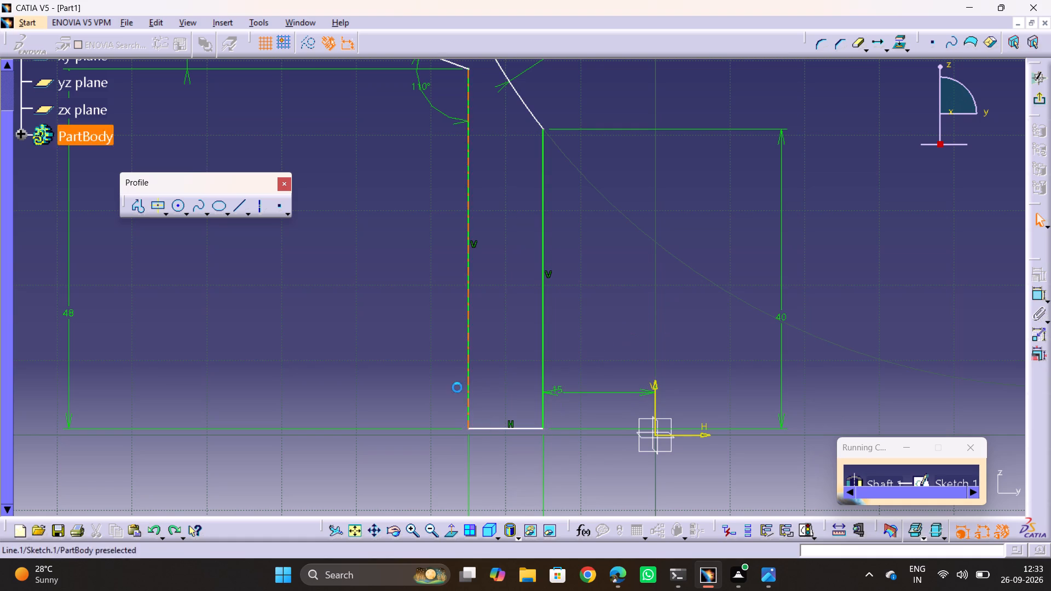
Exit the profile sketch and accept the Shaft definition with a 360° revolution about the Z axis.
middle_drag(489, 288, 476, 437)
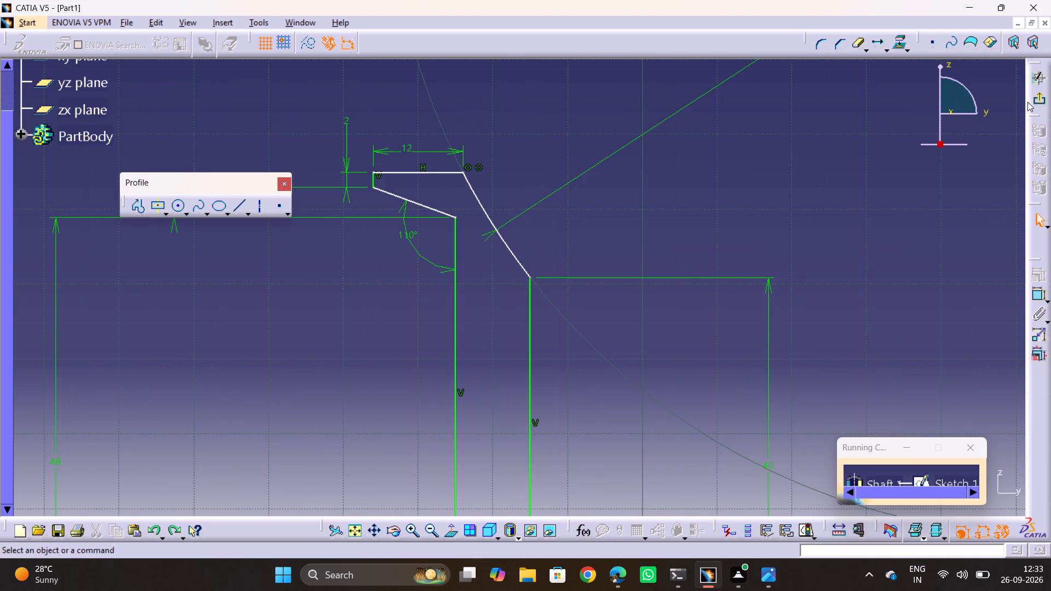
click(1033, 101)
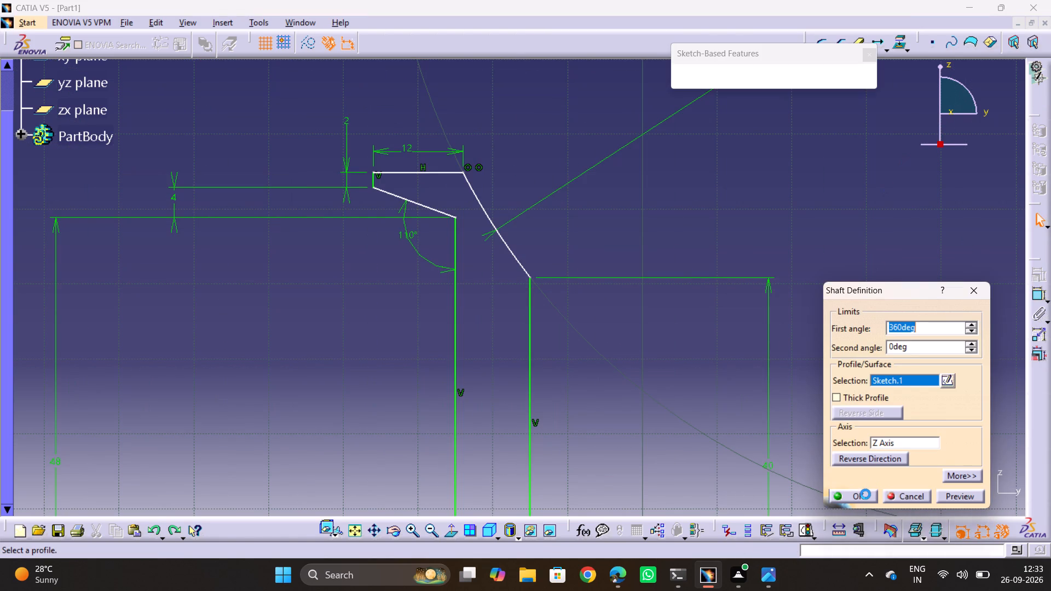
double_click(862, 497)
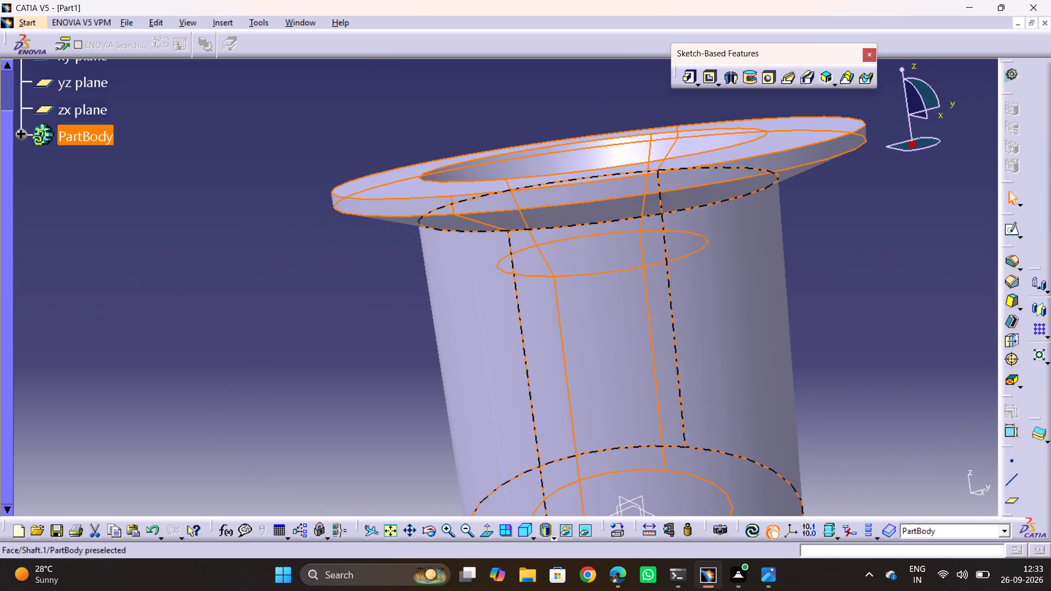
click(244, 347)
Consult reference drawing 2.png and start a new sketch on the zx plane.
ctrl+middle_drag(509, 290, 527, 349)
key(alt+Tab)
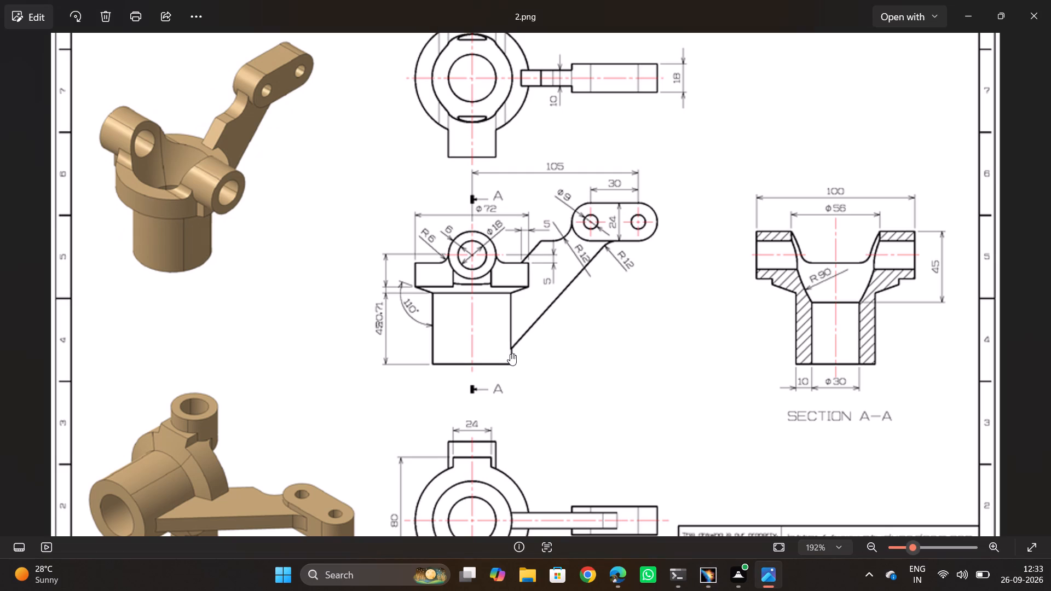
key(alt+Tab)
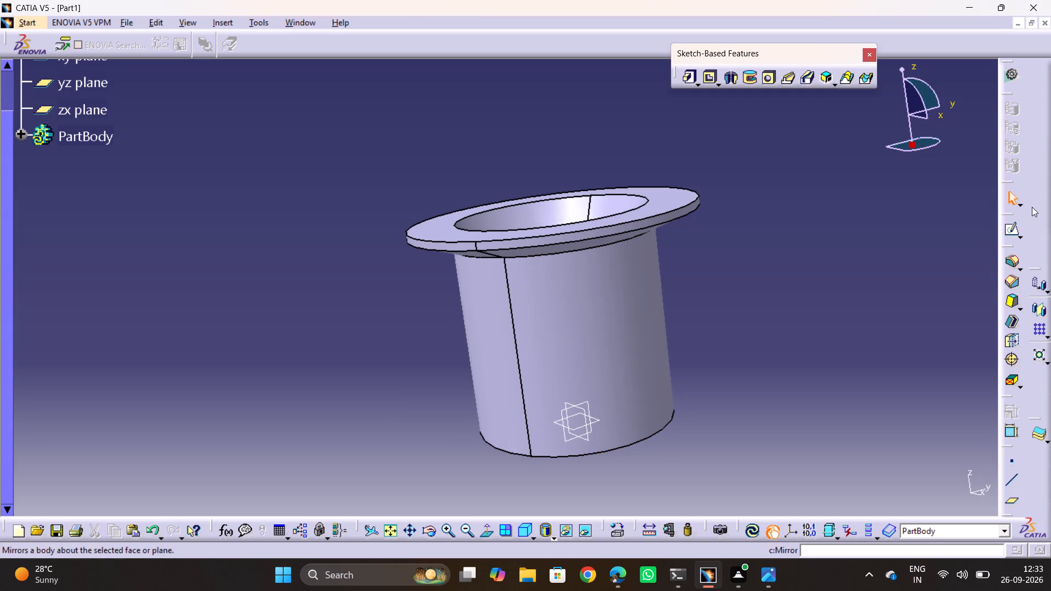
click(579, 410)
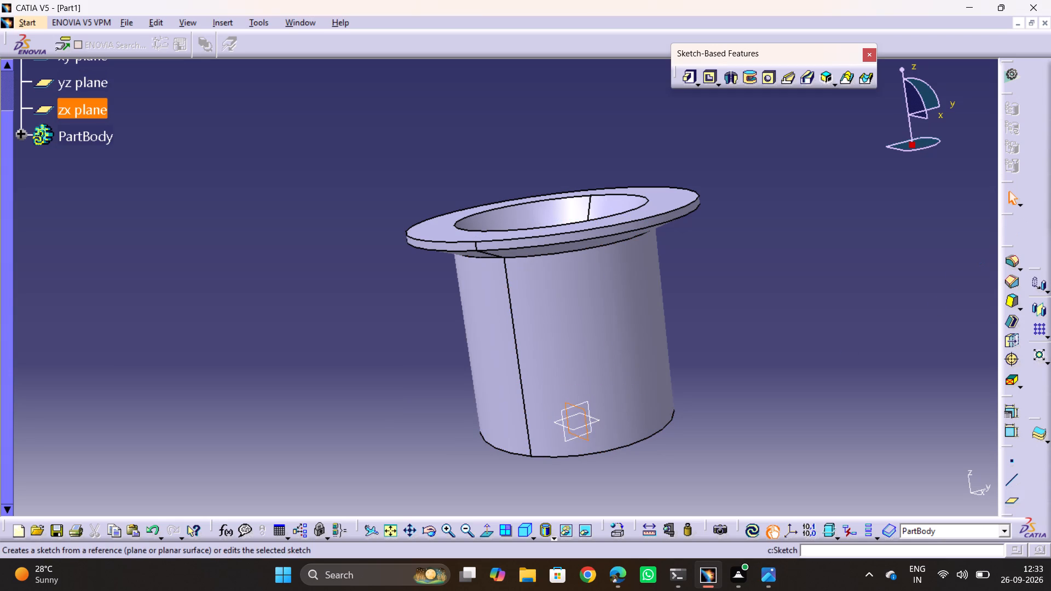
click(1012, 230)
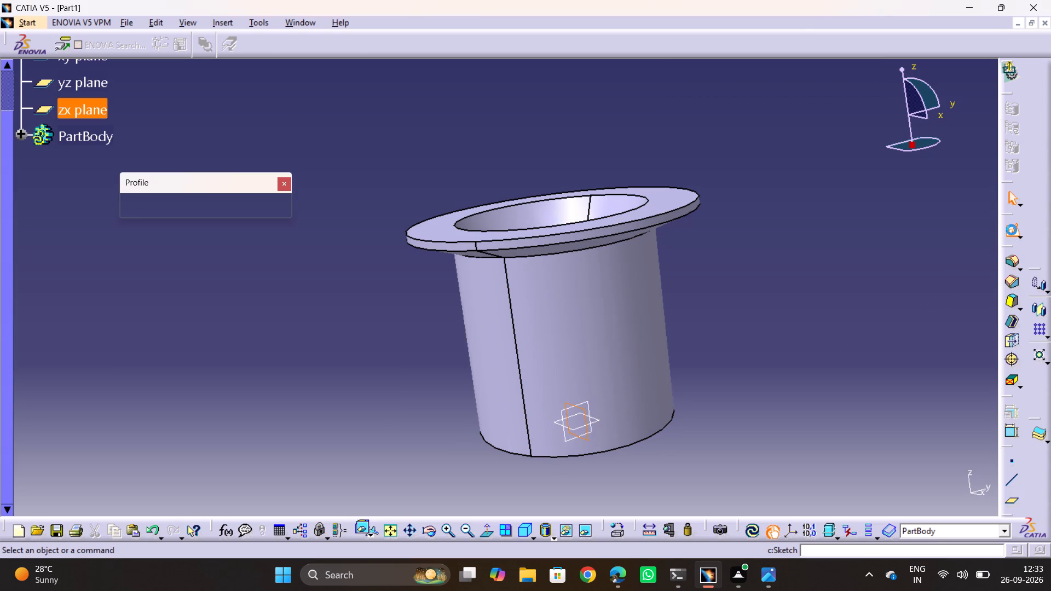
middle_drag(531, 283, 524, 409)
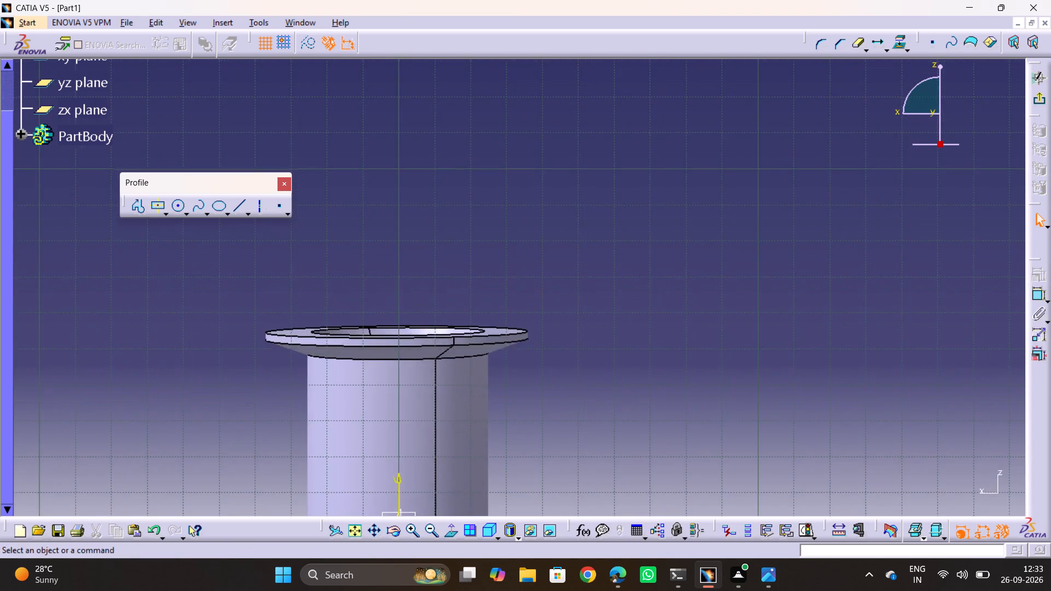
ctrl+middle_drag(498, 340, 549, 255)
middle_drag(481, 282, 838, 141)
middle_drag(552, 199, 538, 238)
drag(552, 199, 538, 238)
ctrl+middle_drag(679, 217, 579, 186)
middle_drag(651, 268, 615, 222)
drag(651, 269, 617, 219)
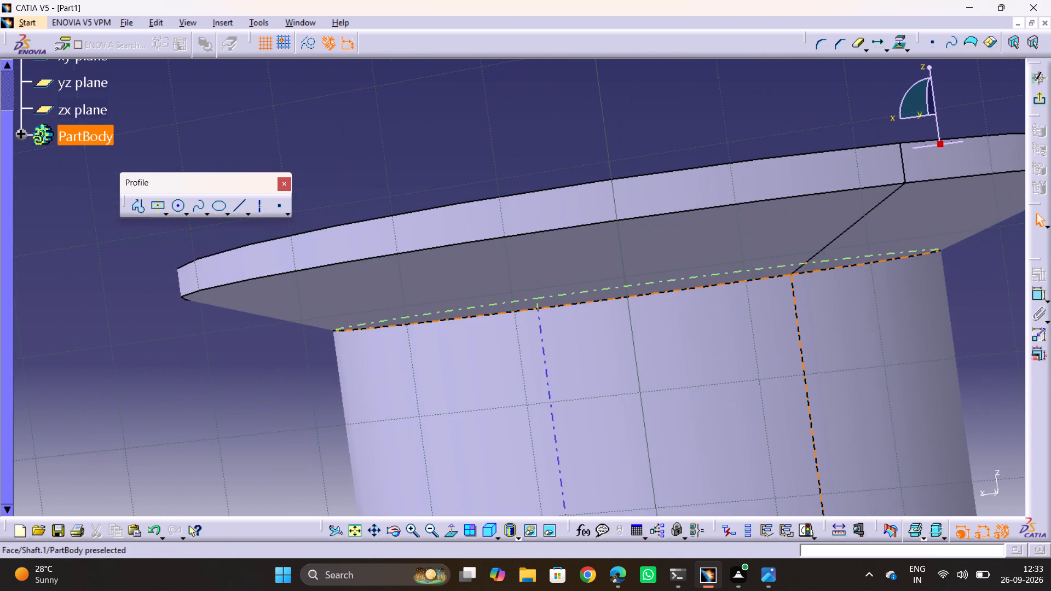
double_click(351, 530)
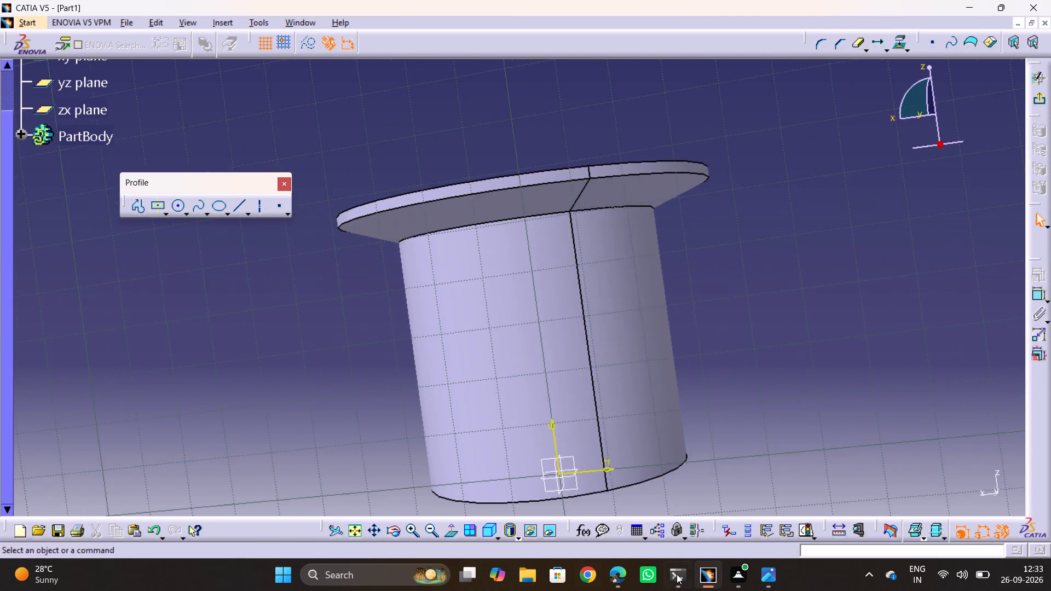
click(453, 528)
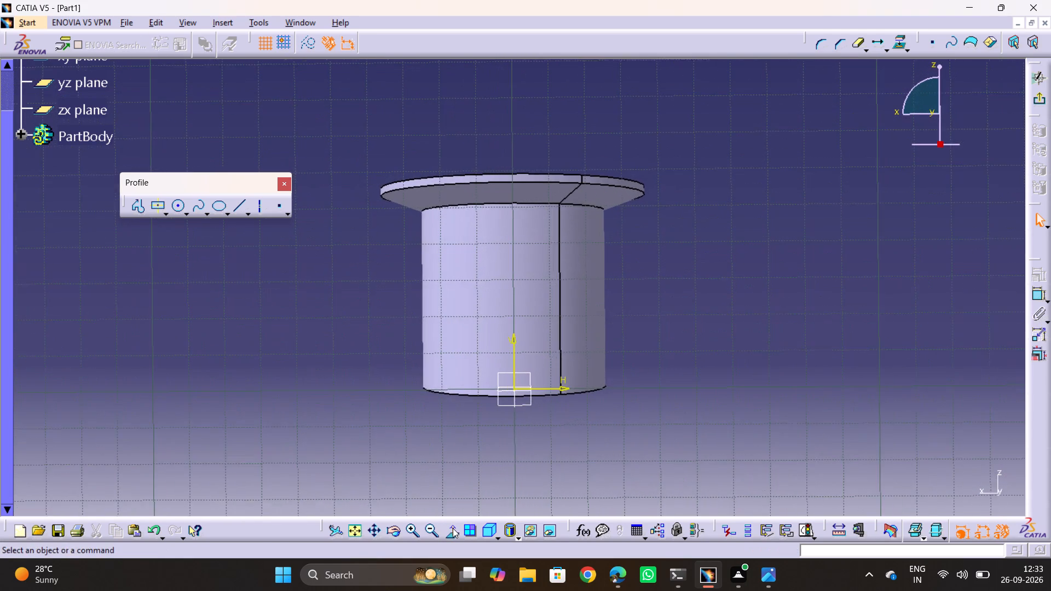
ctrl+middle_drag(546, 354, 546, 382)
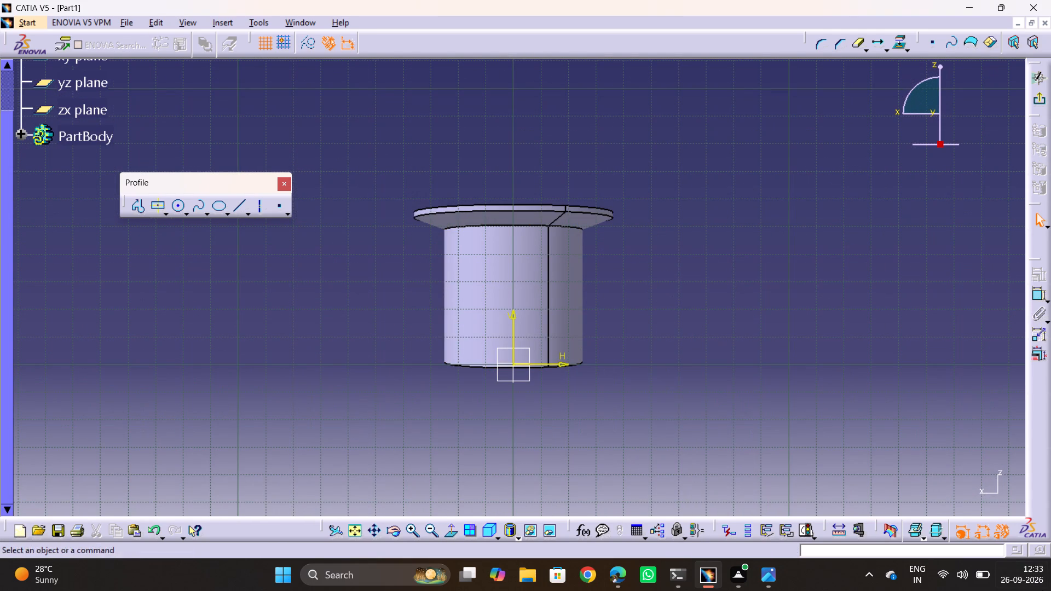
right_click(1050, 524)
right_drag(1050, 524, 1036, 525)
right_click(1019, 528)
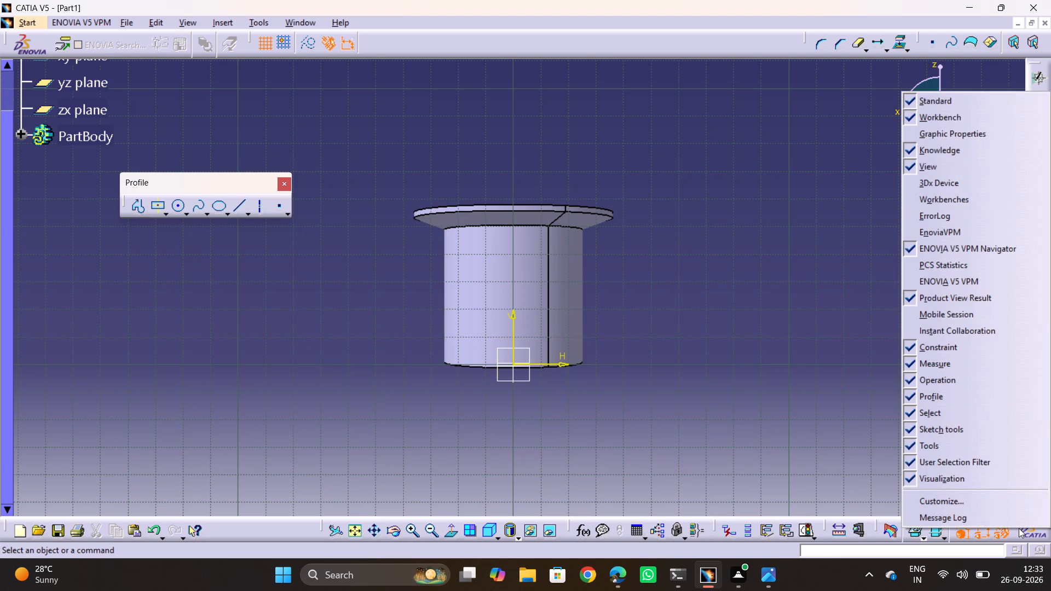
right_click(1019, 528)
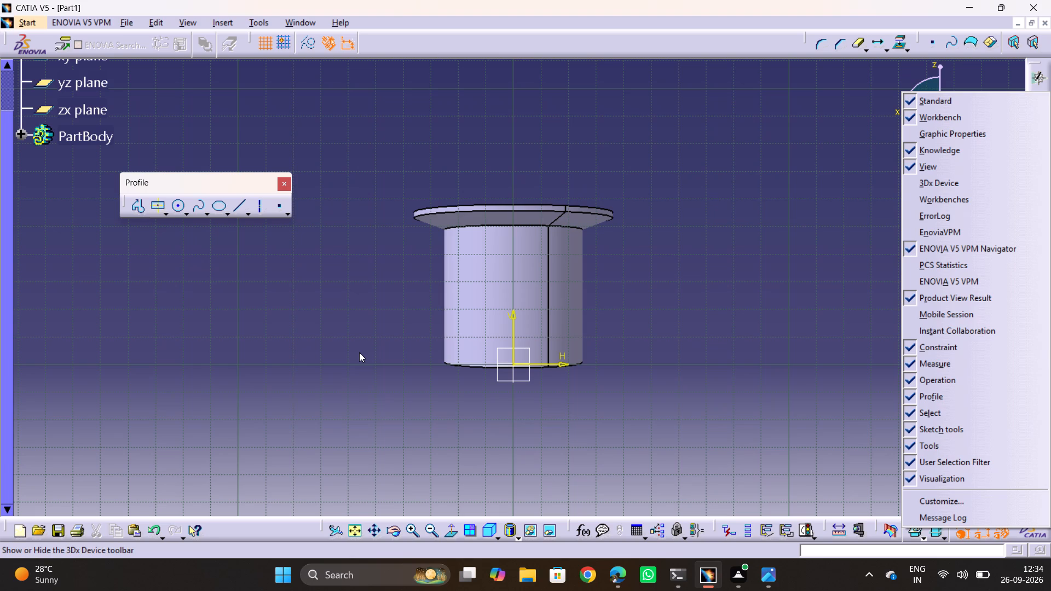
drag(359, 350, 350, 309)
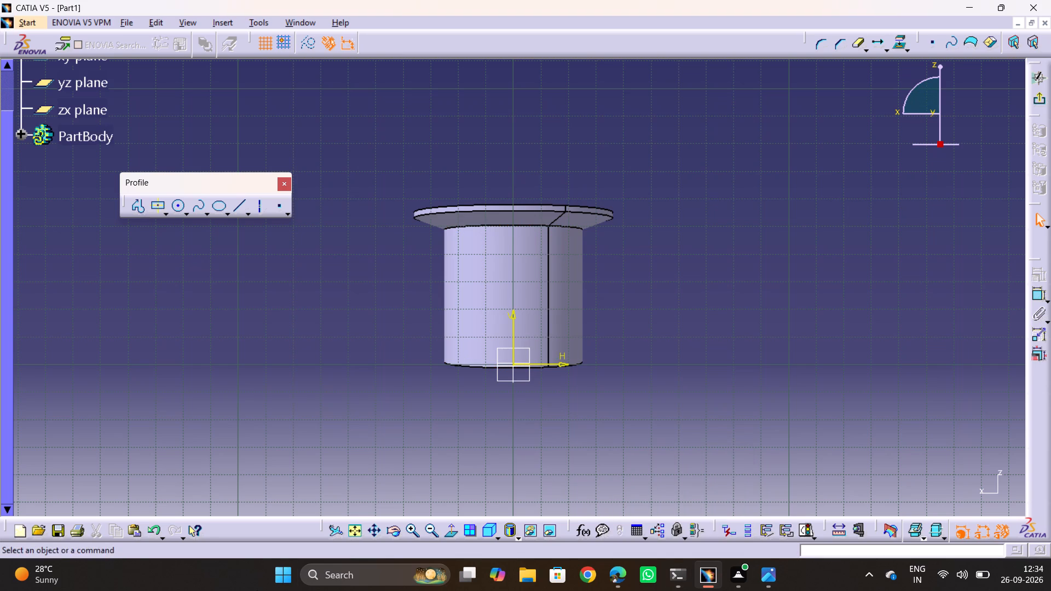
Examine the front view and section A-A of reference drawing 2.png against the revolved body to plan the side boss.
key(alt+Tab)
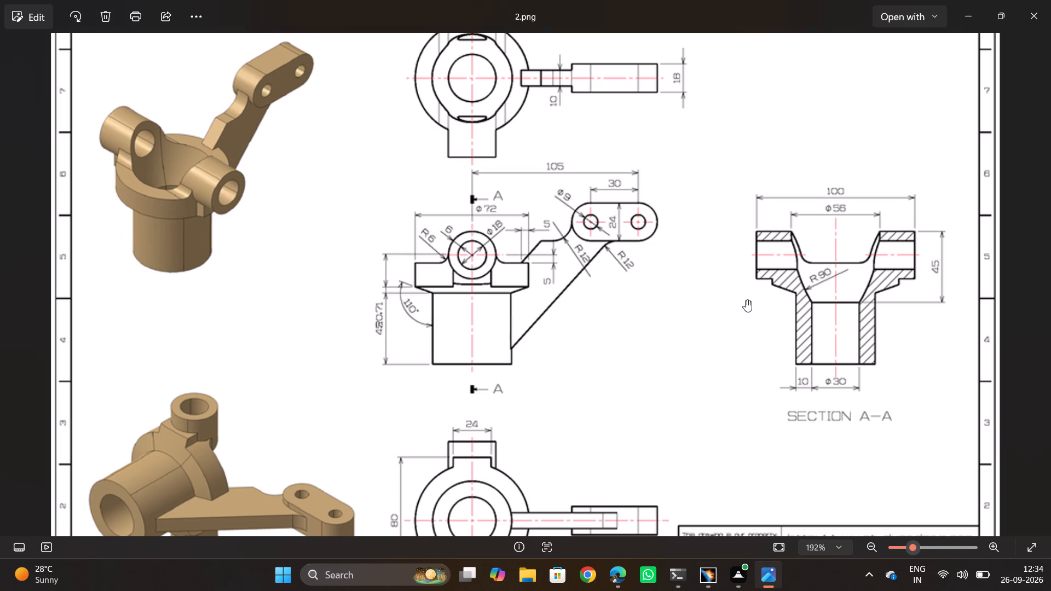
key(alt+Tab)
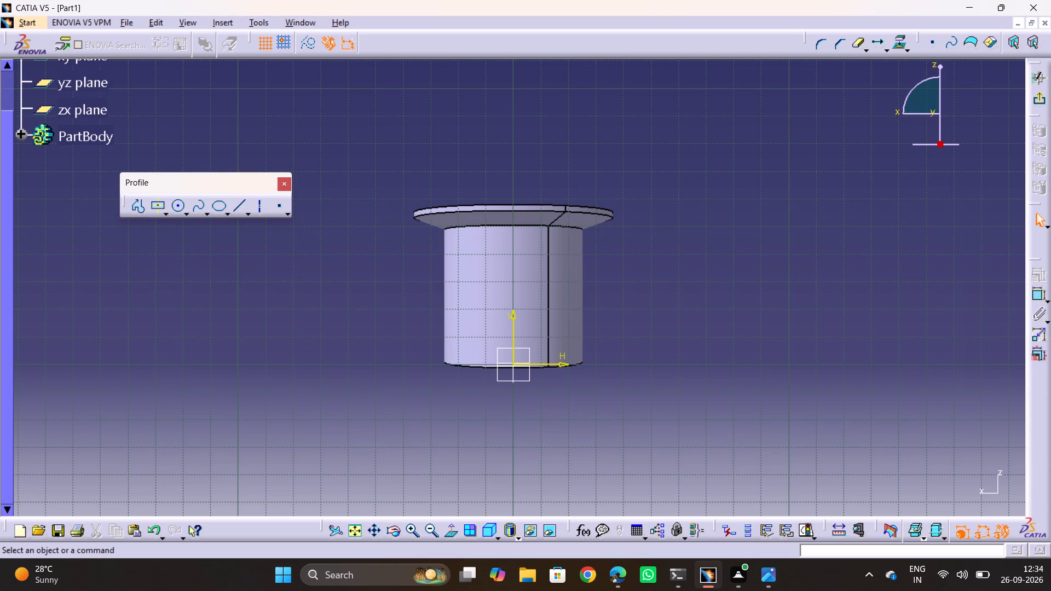
middle_drag(604, 292, 534, 384)
drag(603, 303, 515, 373)
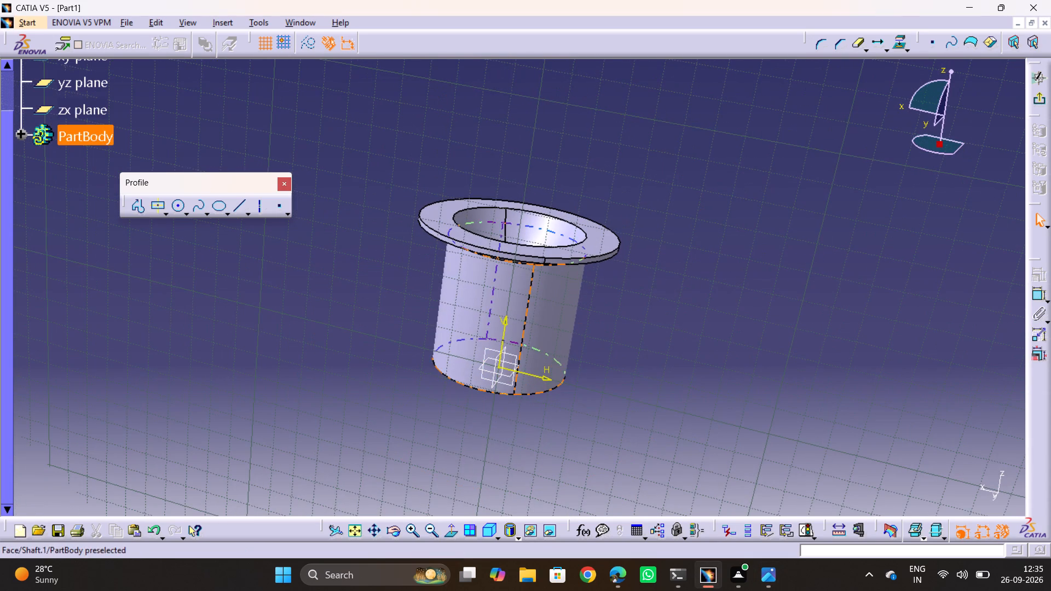
key(alt+Tab)
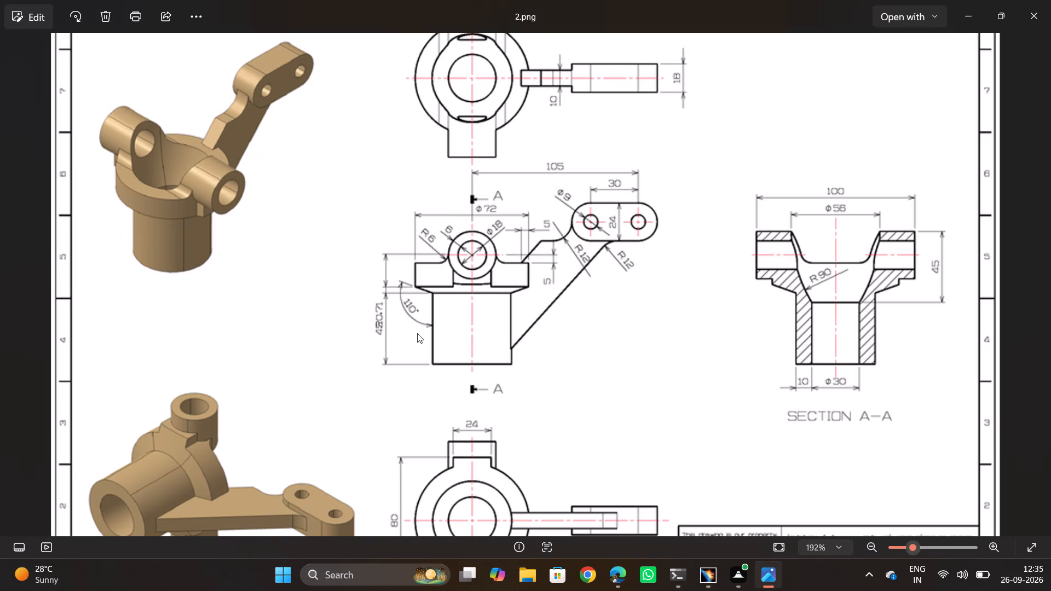
key(alt+Tab)
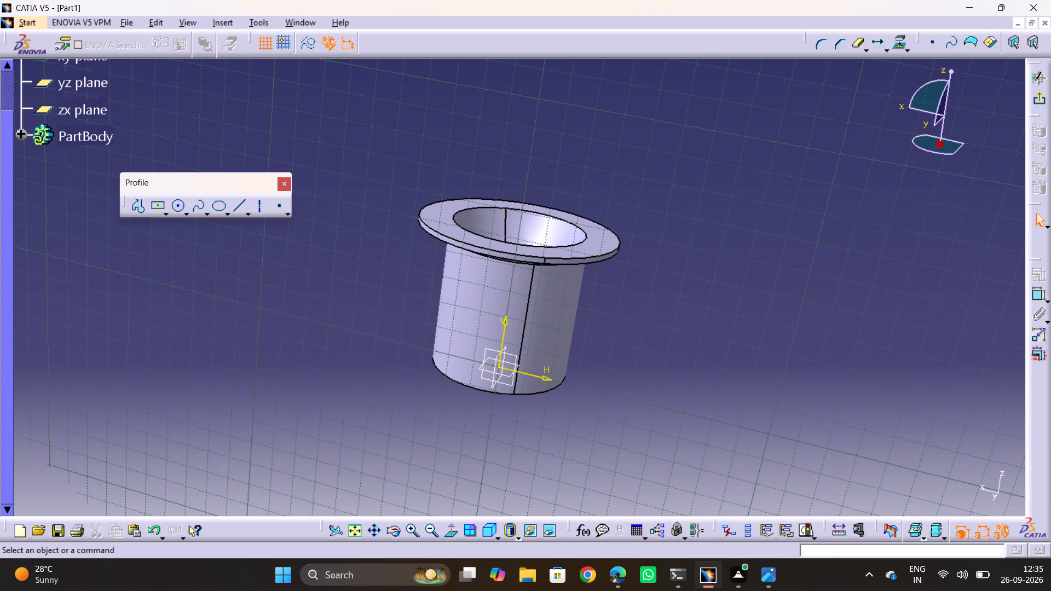
key(alt+Tab)
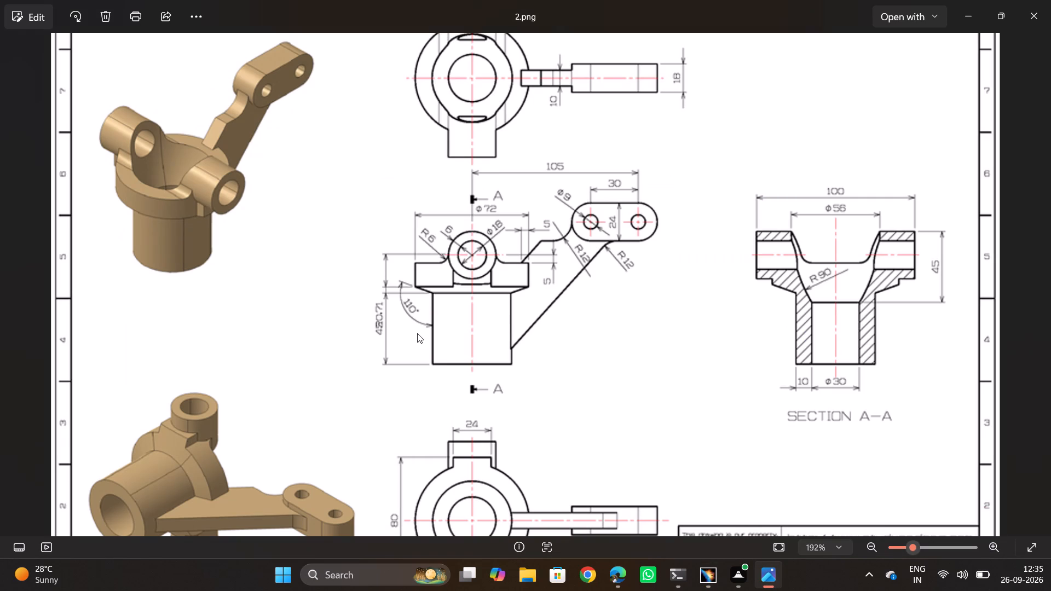
key(alt+Tab)
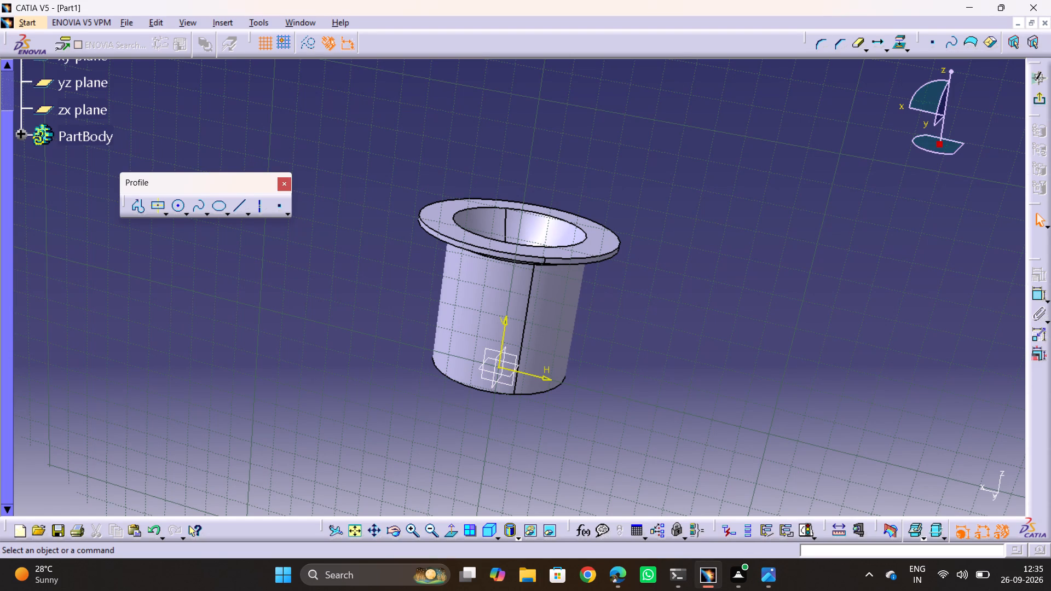
key(alt+Tab)
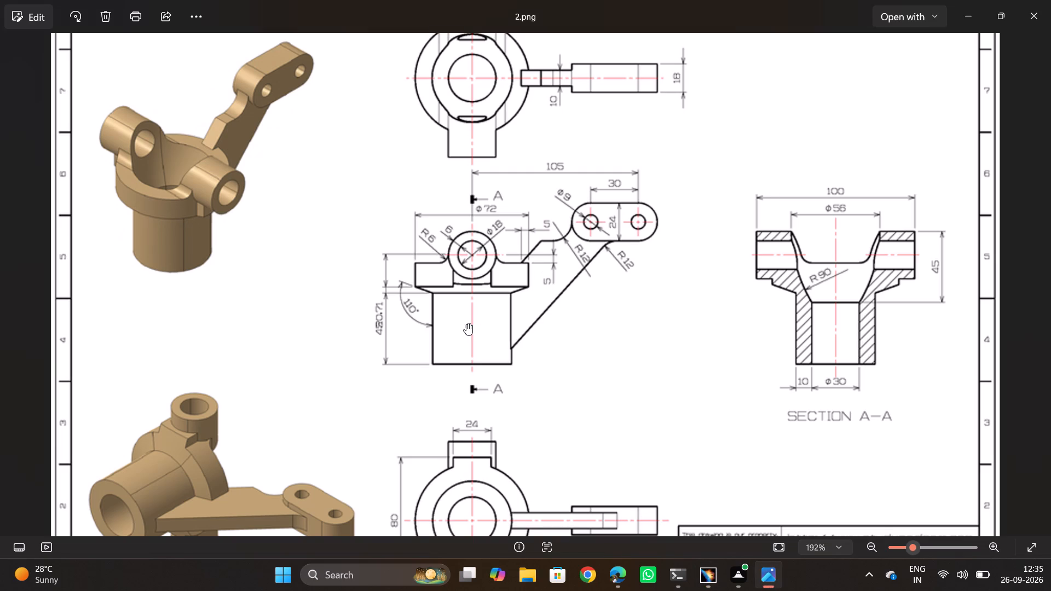
middle_drag(315, 318, 328, 311)
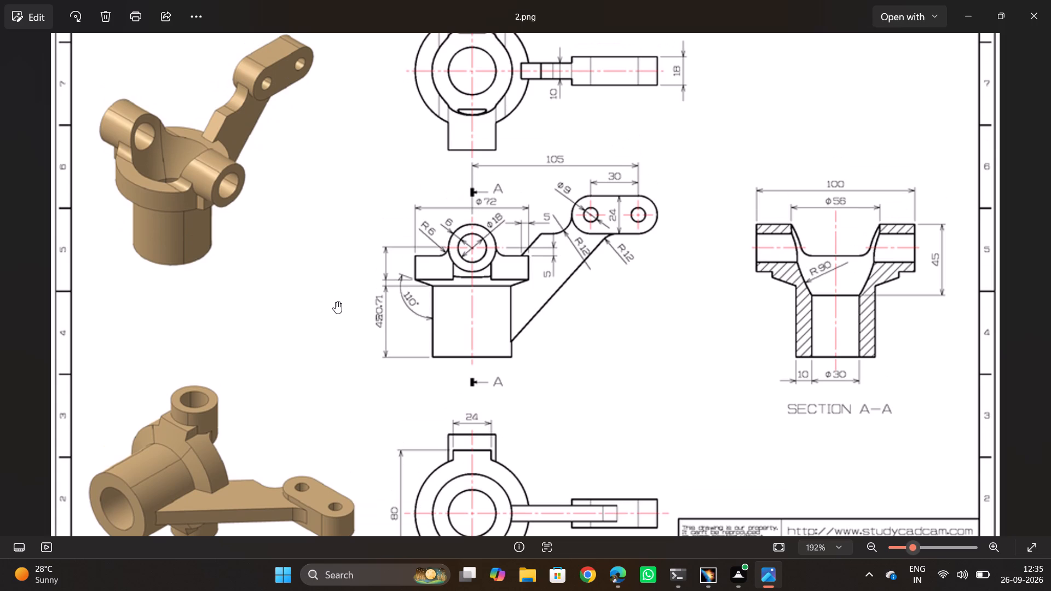
key(alt+Tab)
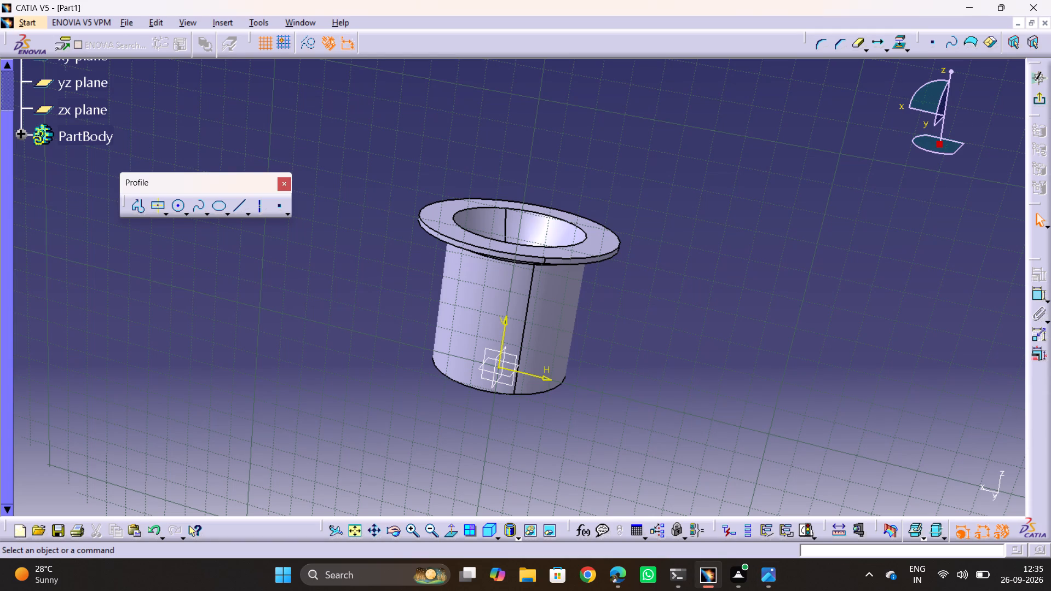
key(alt+Tab)
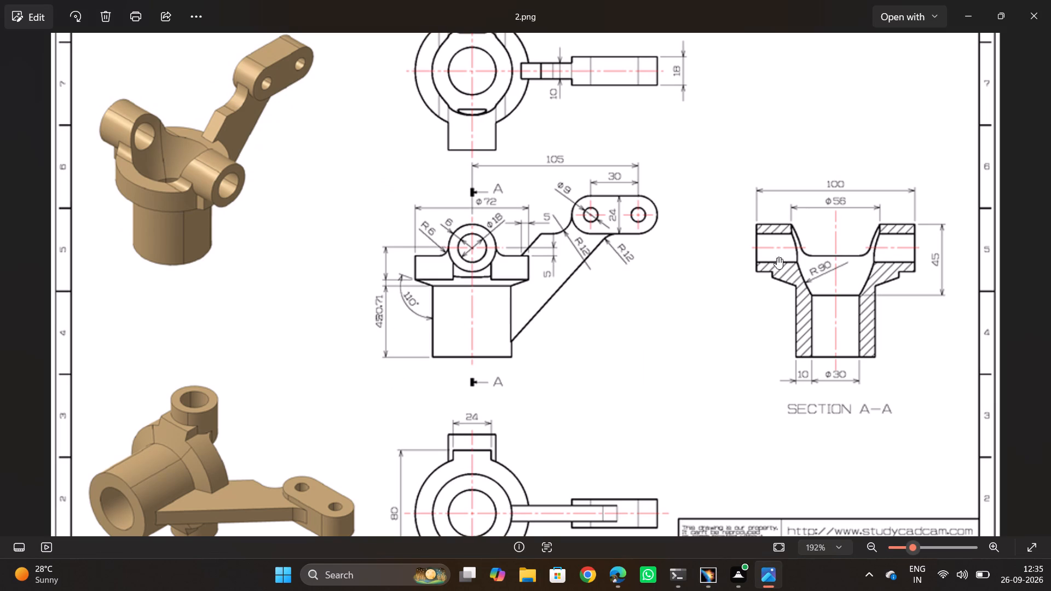
key(alt+Tab)
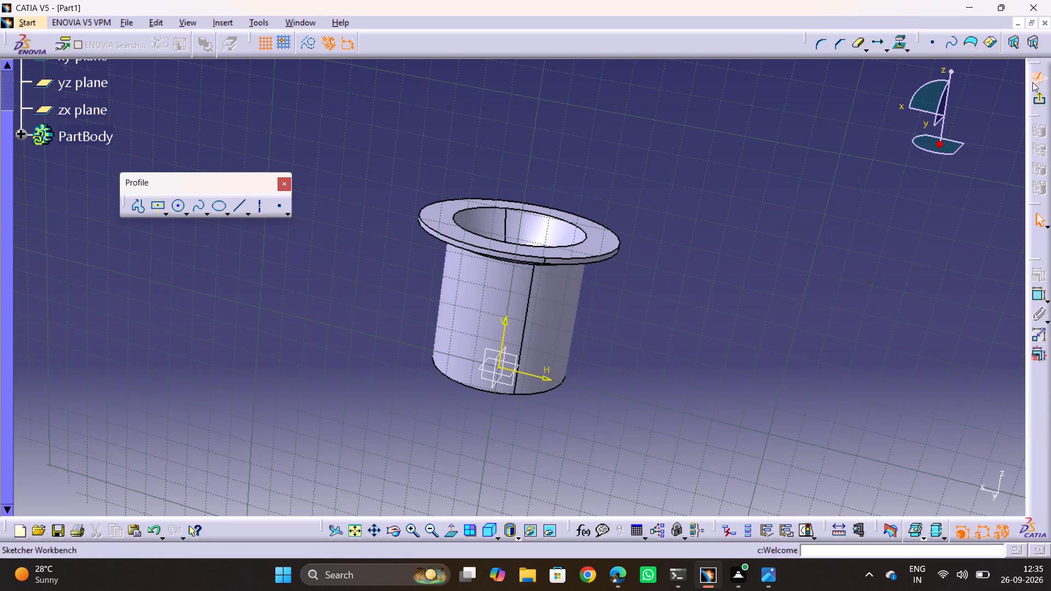
Exit the empty zx plane sketch and create a reference plane offset 50 mm from the yz plane.
click(1039, 101)
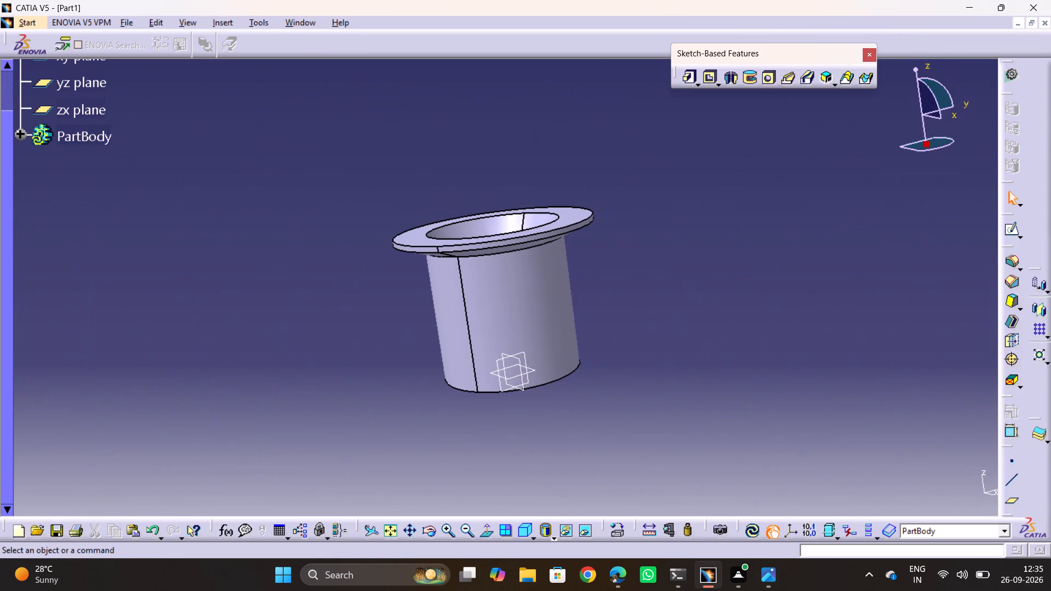
click(731, 366)
click(1012, 500)
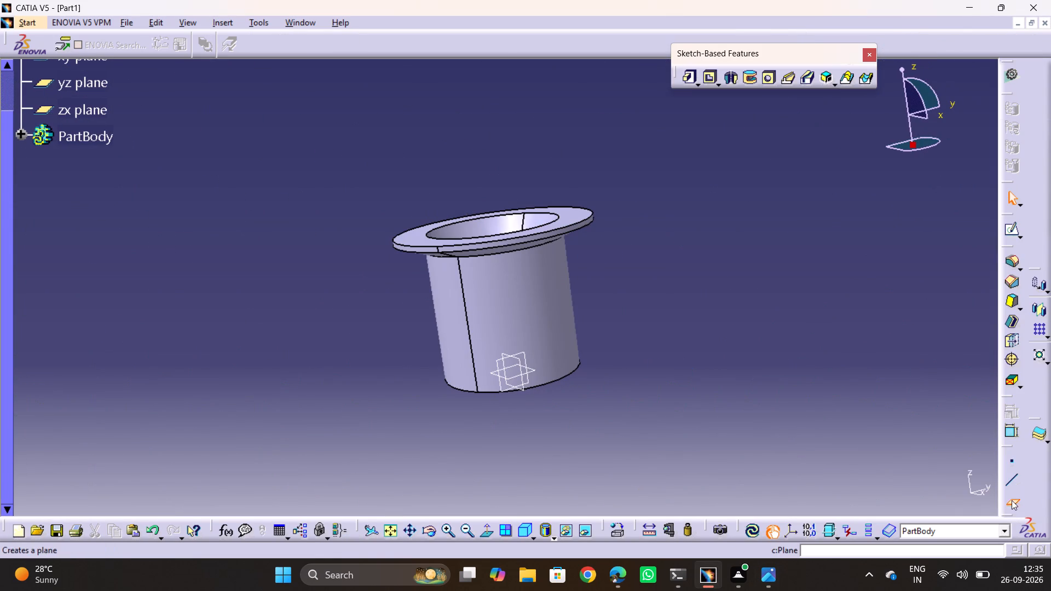
double_click(522, 353)
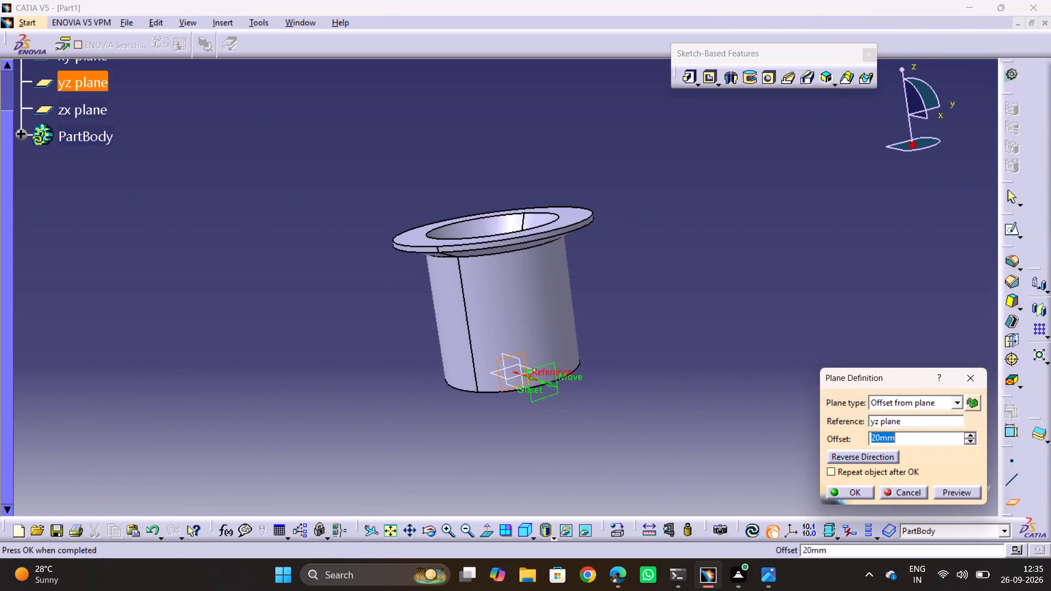
key(alt+Tab)
key(alt+Tab)
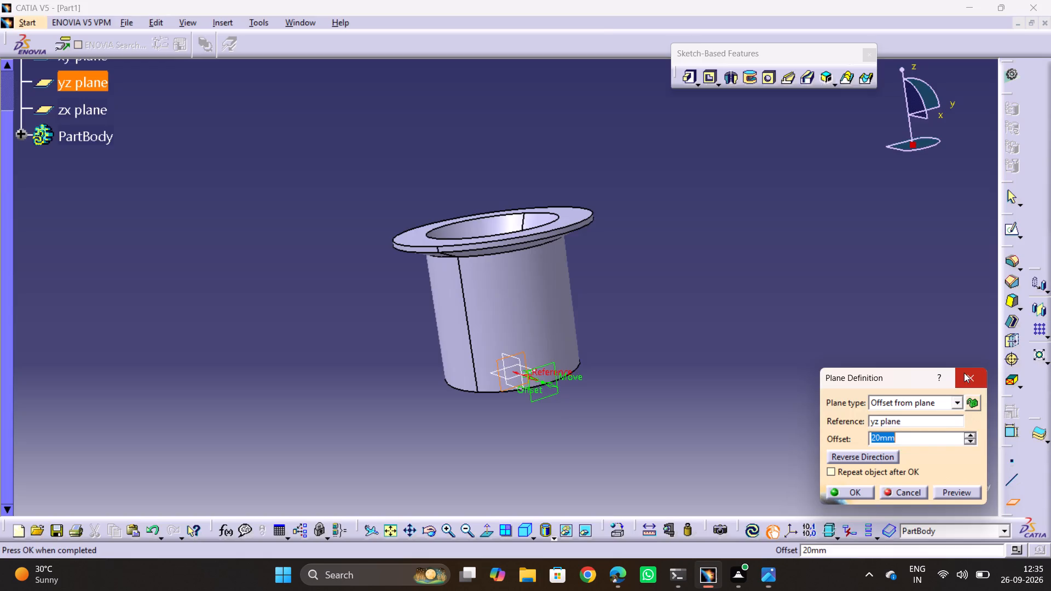
key(alt+Tab)
key(alt+Tab)
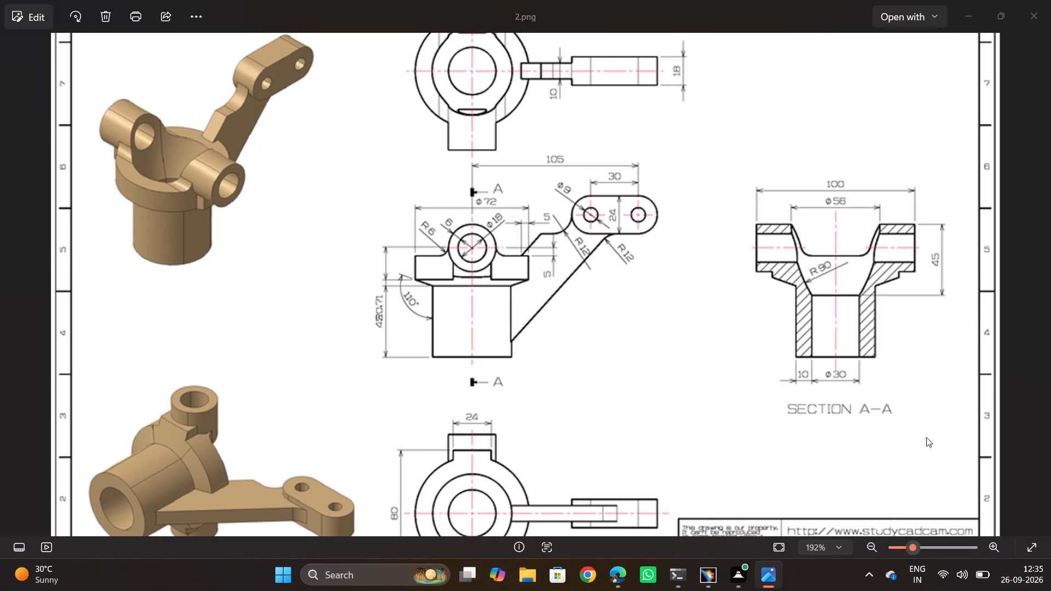
text(50)
key(Return)
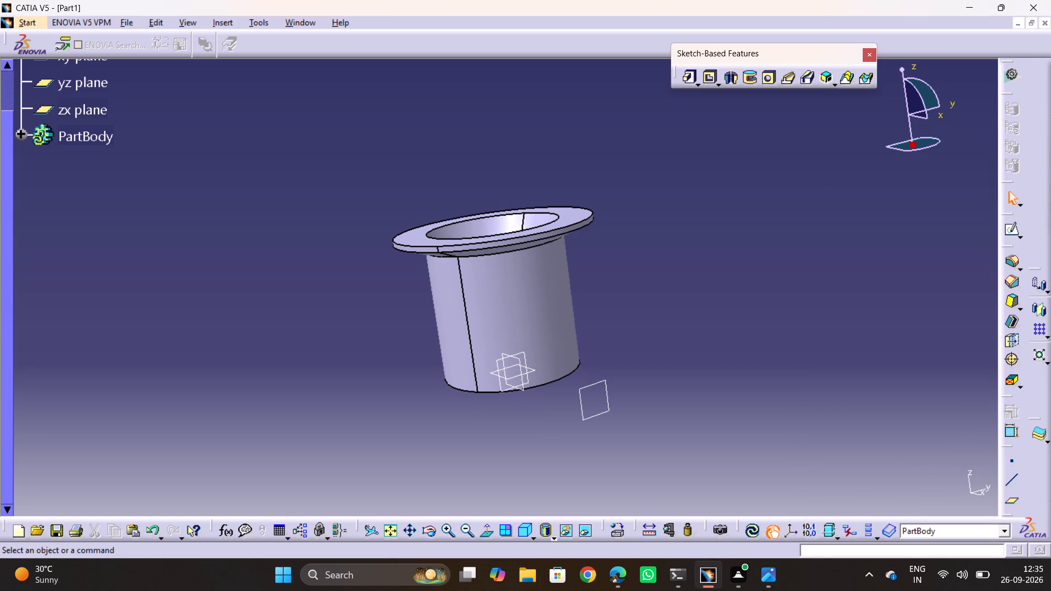
Start a new sketch on the plane offset 50 mm from the yz plane.
middle_drag(406, 206, 557, 334)
drag(406, 206, 557, 334)
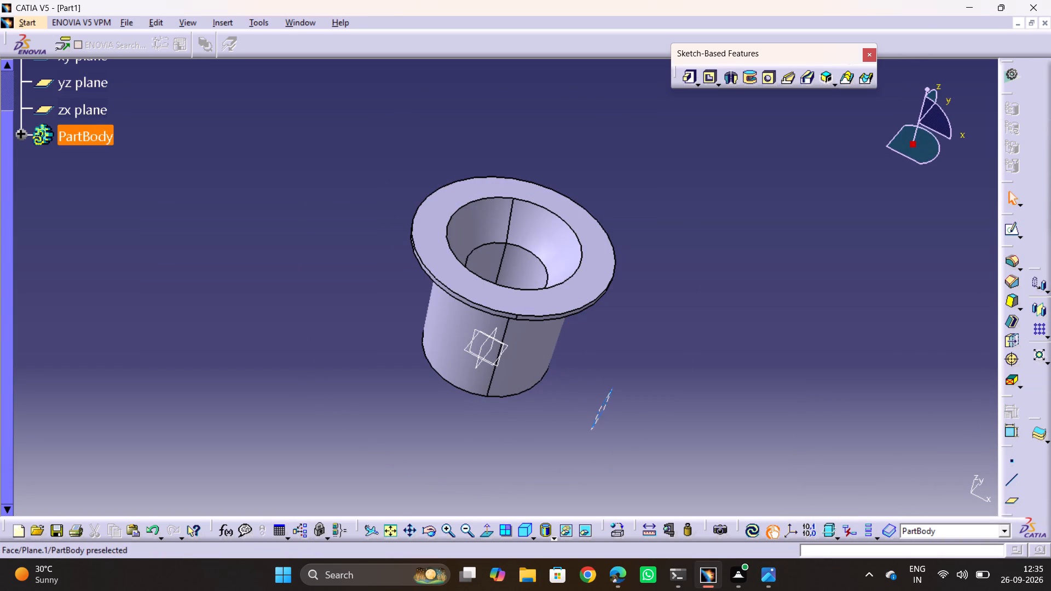
click(607, 397)
click(1014, 228)
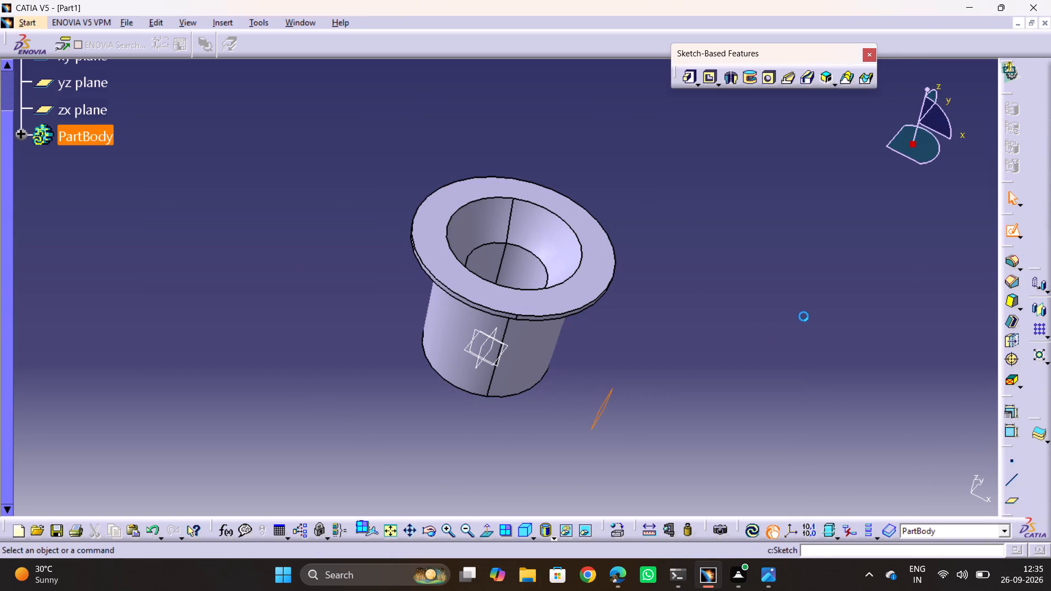
Inspect the flanged body around the new sketch plane, restoring a fitted view normal to the sketch.
ctrl+middle_drag(534, 240, 580, 478)
middle_drag(684, 341, 661, 253)
ctrl+middle_drag(633, 260, 637, 55)
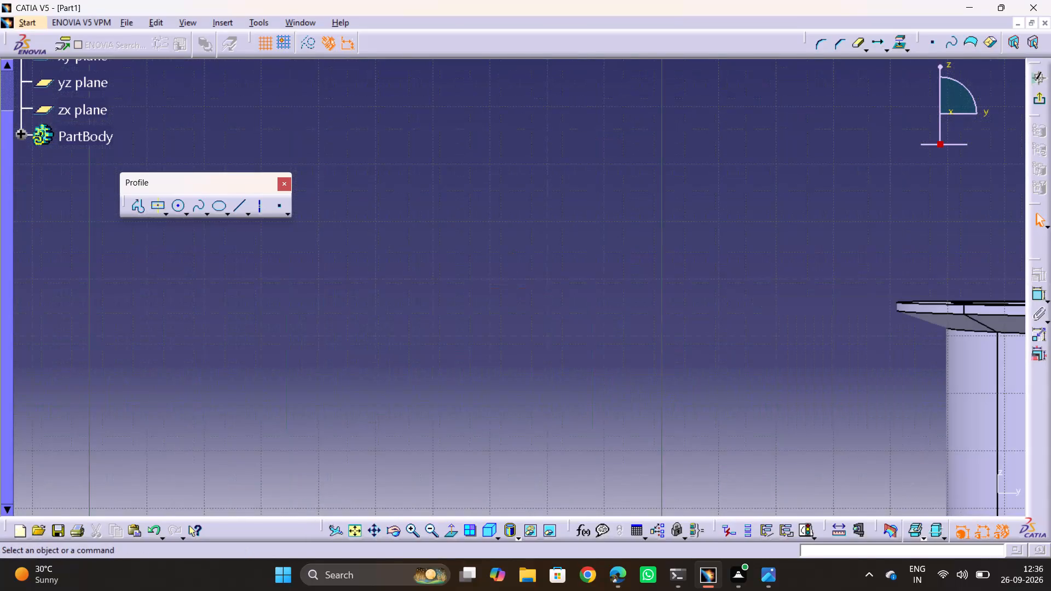
scroll(767, 297, down, 1)
middle_drag(767, 297, 752, 262)
drag(767, 297, 754, 263)
click(752, 263)
ctrl+middle_drag(804, 259, 420, 360)
middle_drag(840, 276, 595, 335)
drag(840, 276, 592, 335)
middle_drag(734, 329, 570, 240)
scroll(570, 240, up, 1)
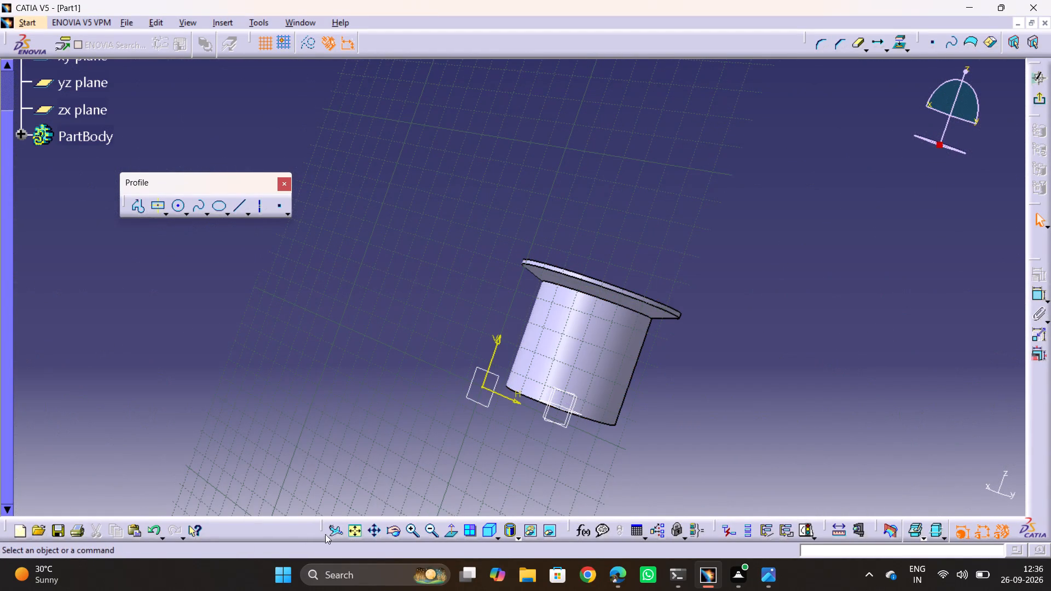
click(357, 532)
click(451, 532)
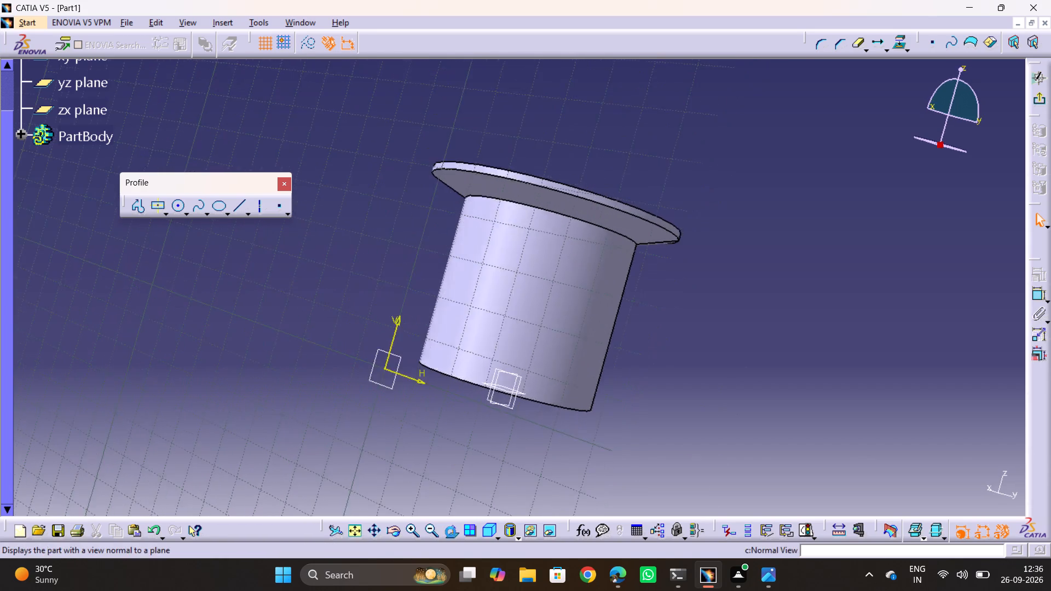
middle_drag(437, 390, 438, 453)
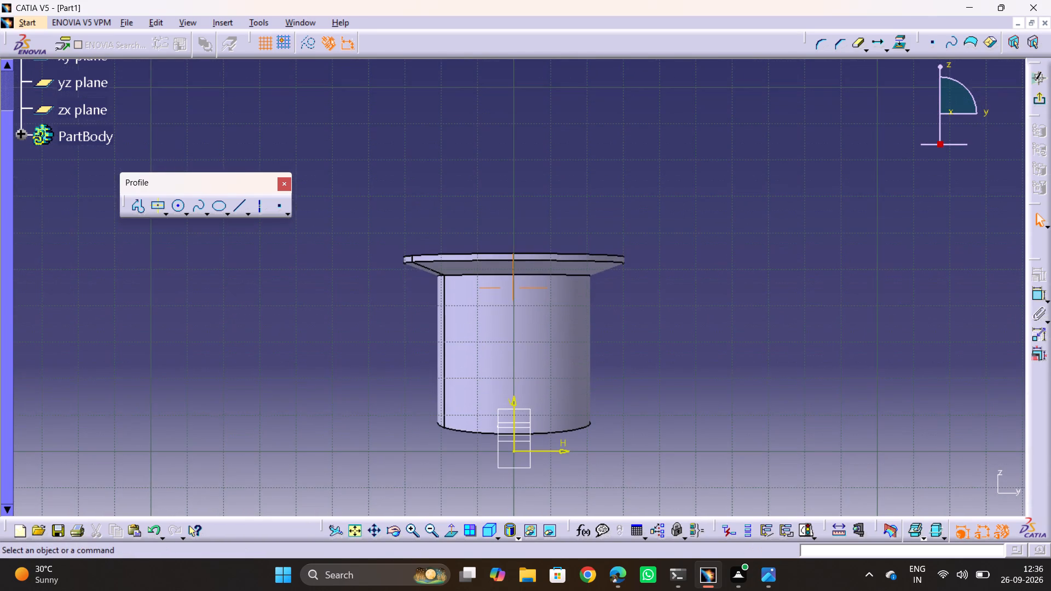
middle_drag(438, 453, 438, 455)
Sketch two concentric circles about 22.8 mm and 12.5 mm in diameter, centred about 73 mm above the sketch origin over the flange.
key(alt+Tab)
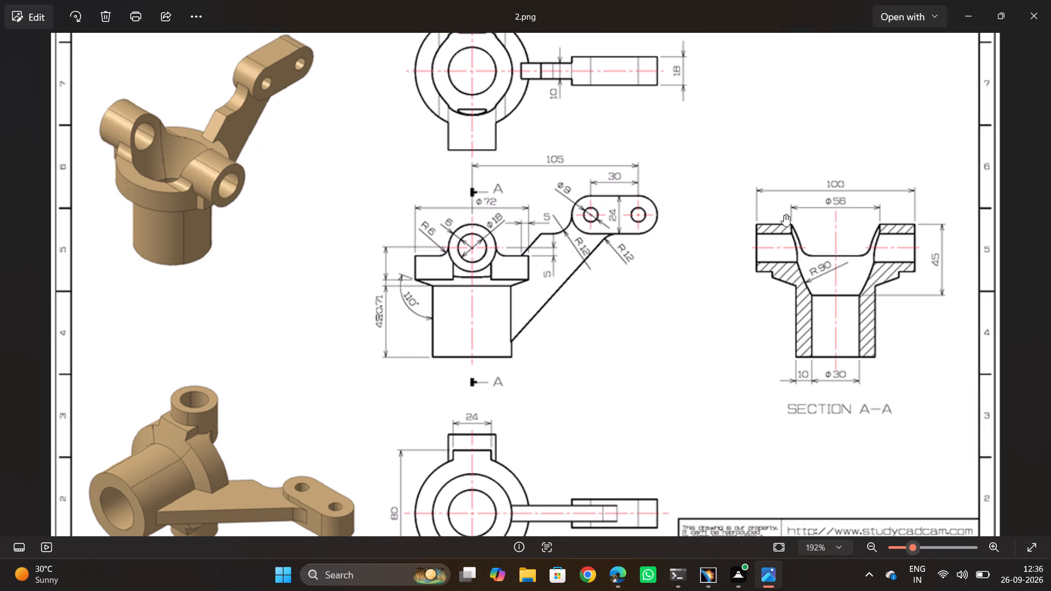
key(alt+Tab)
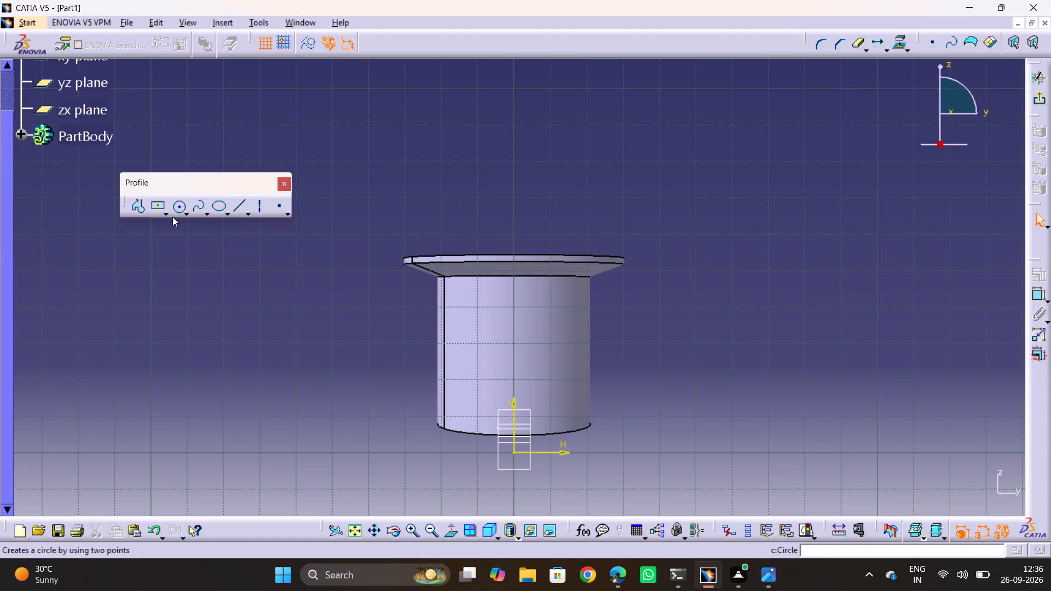
click(174, 207)
click(511, 187)
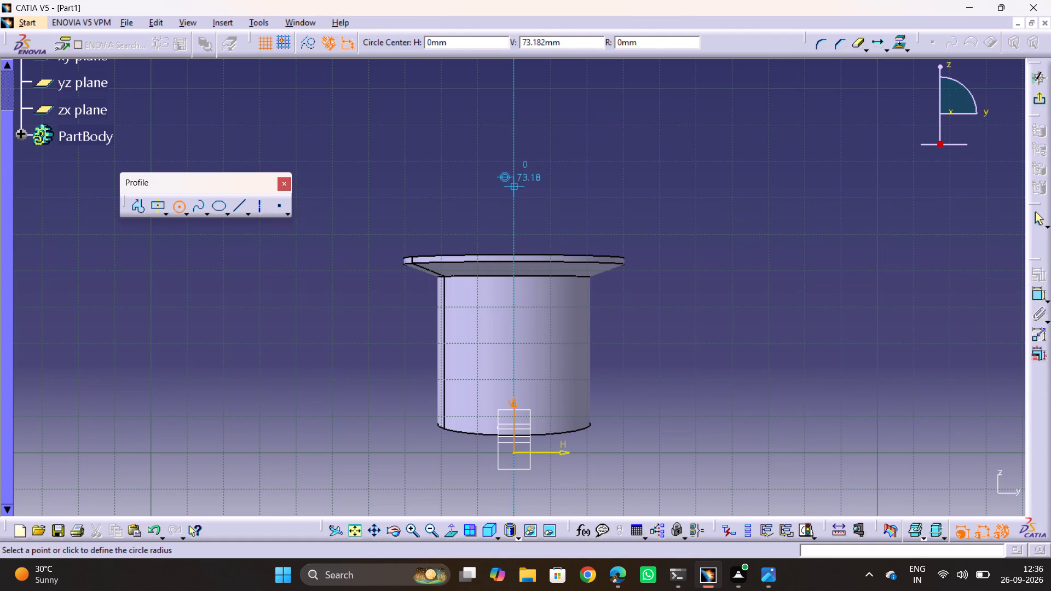
click(524, 225)
click(176, 201)
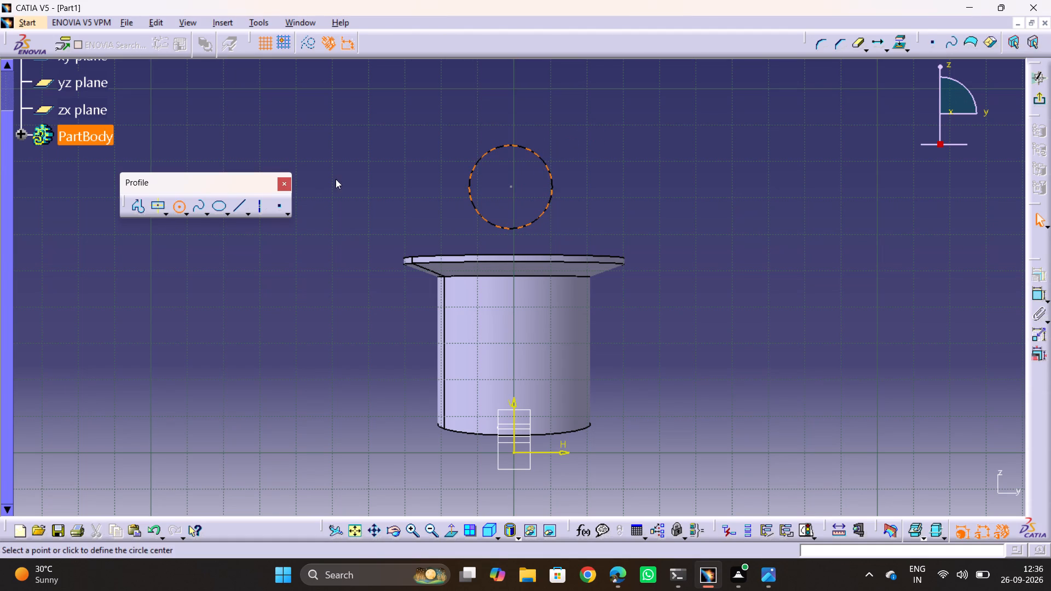
click(512, 184)
click(512, 209)
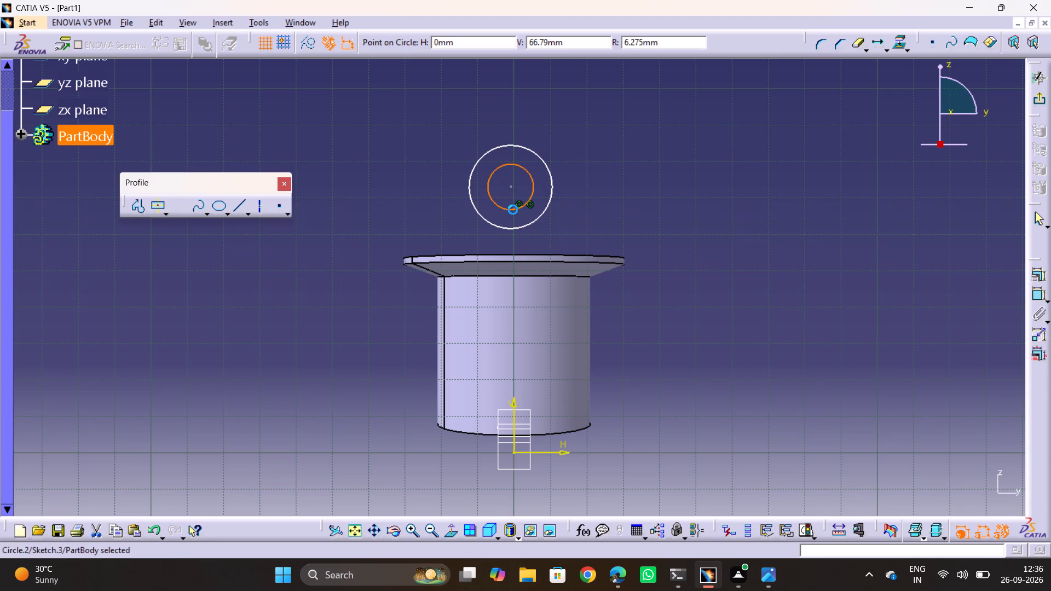
click(682, 223)
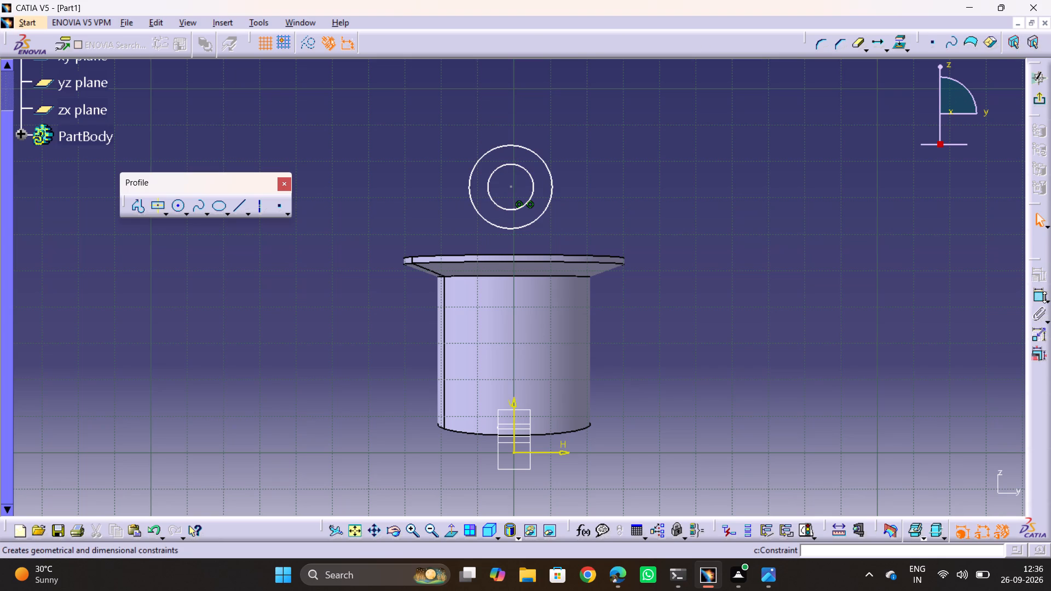
Dimension the circles' centre from the body's bottom circular edge and set the distance to 68 mm.
key(alt+Tab)
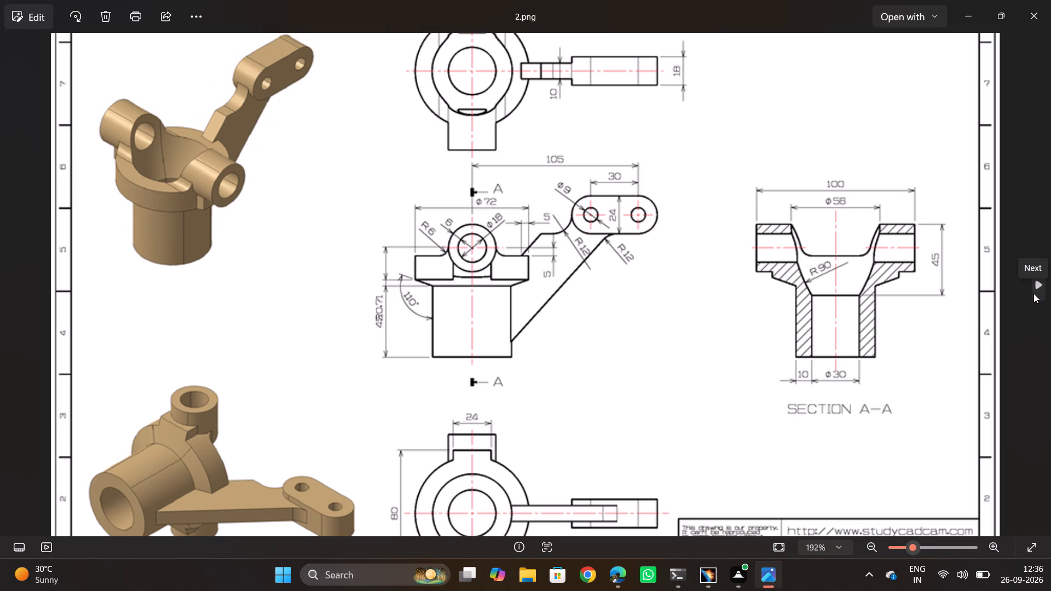
click(1033, 293)
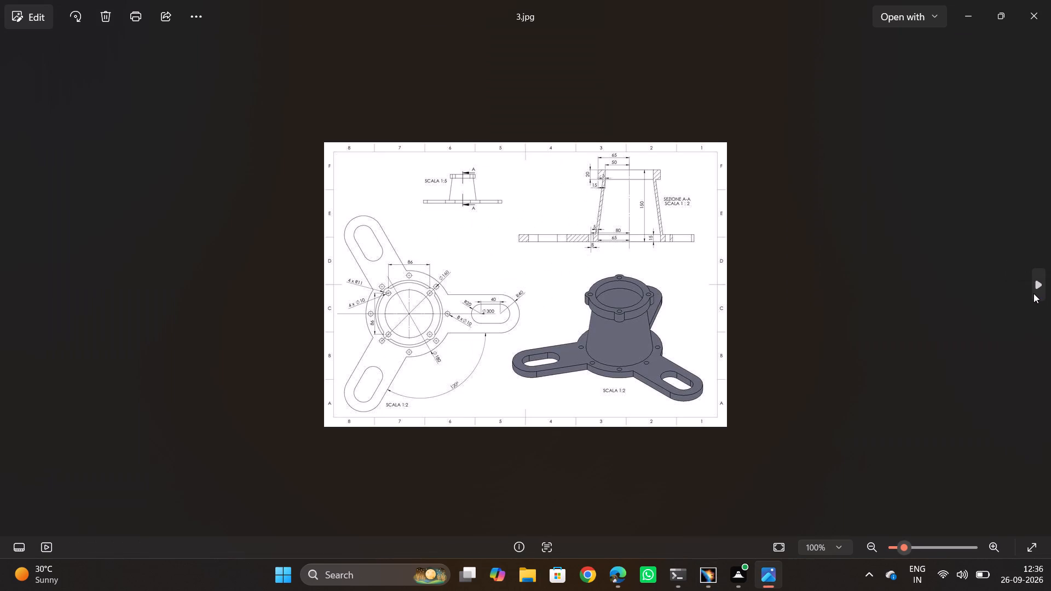
click(0, 275)
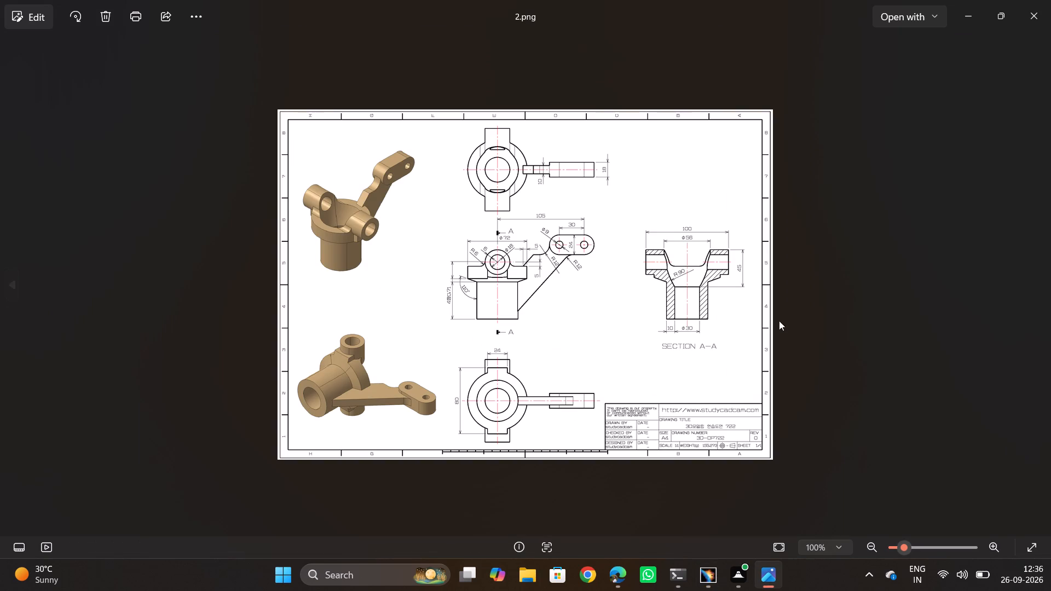
key(alt+Tab)
click(1037, 303)
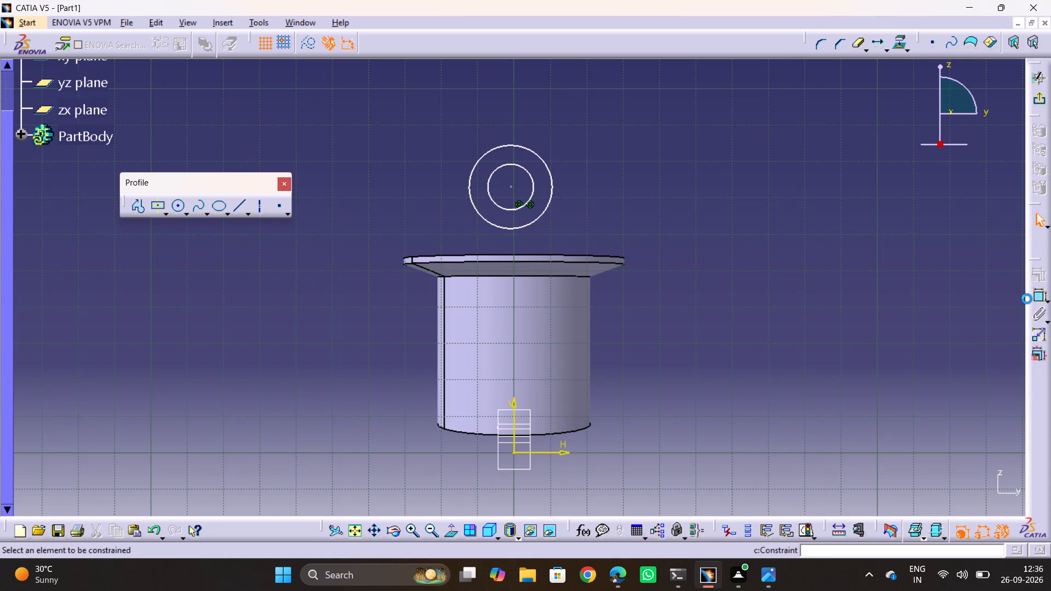
click(509, 186)
click(477, 433)
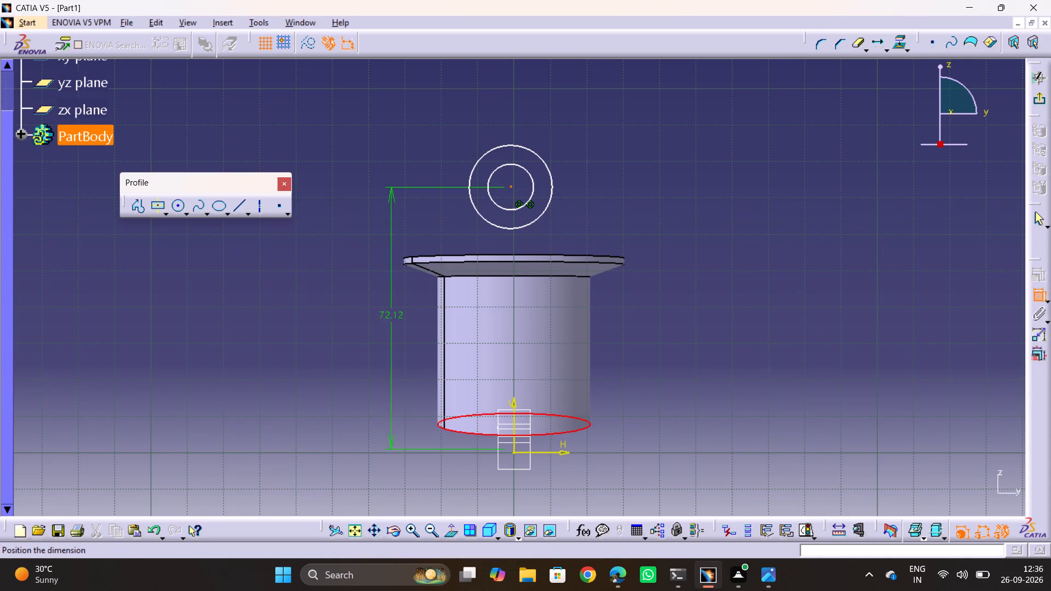
click(269, 366)
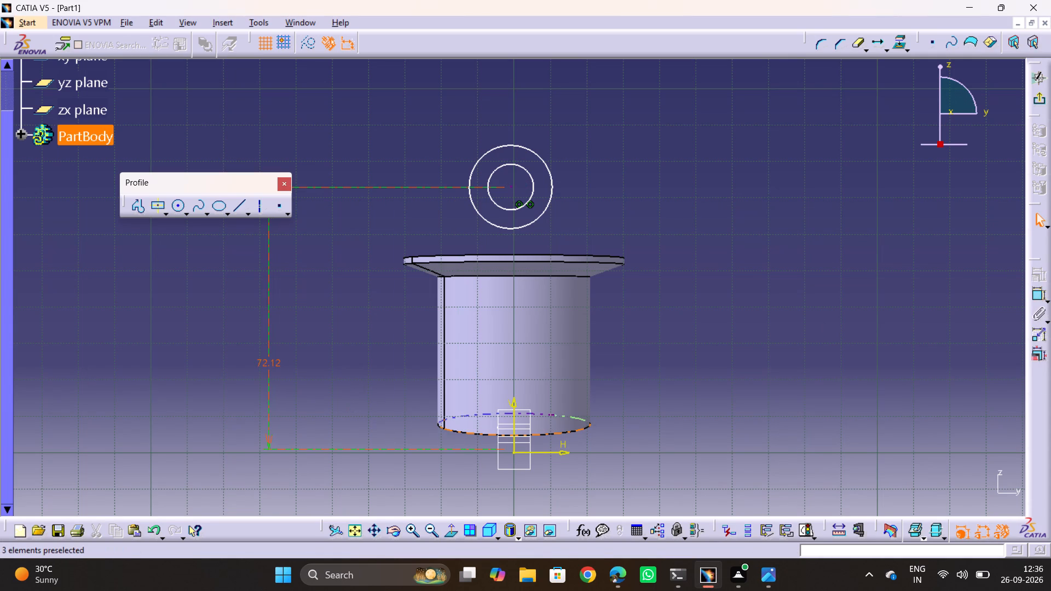
double_click(267, 363)
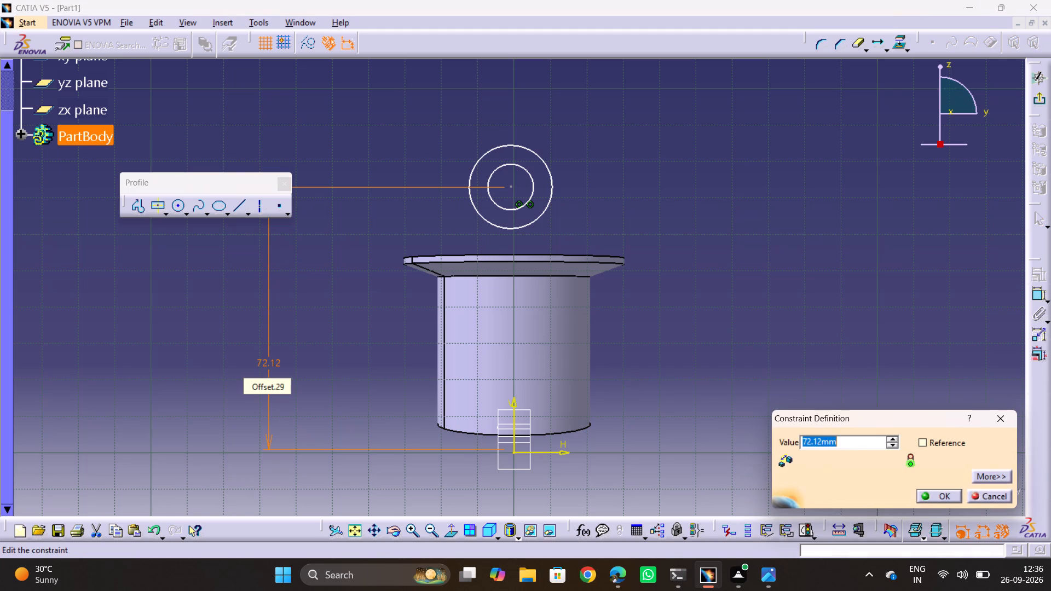
text(68)
key(Return)
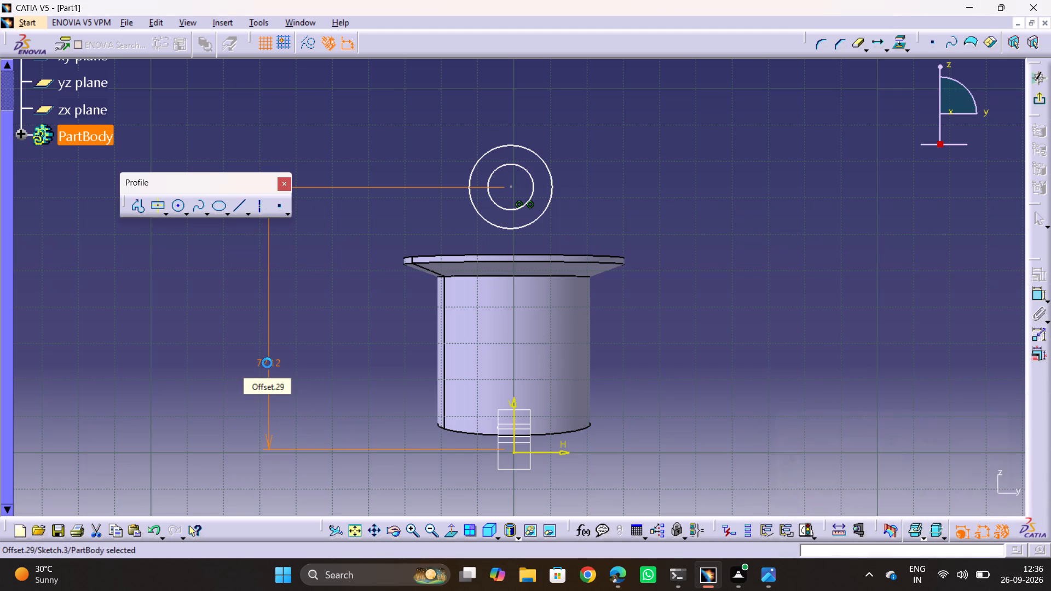
click(829, 335)
Dimension the larger circle and set its diameter to 18 mm, checking the value in reference drawing 2.png.
click(1046, 295)
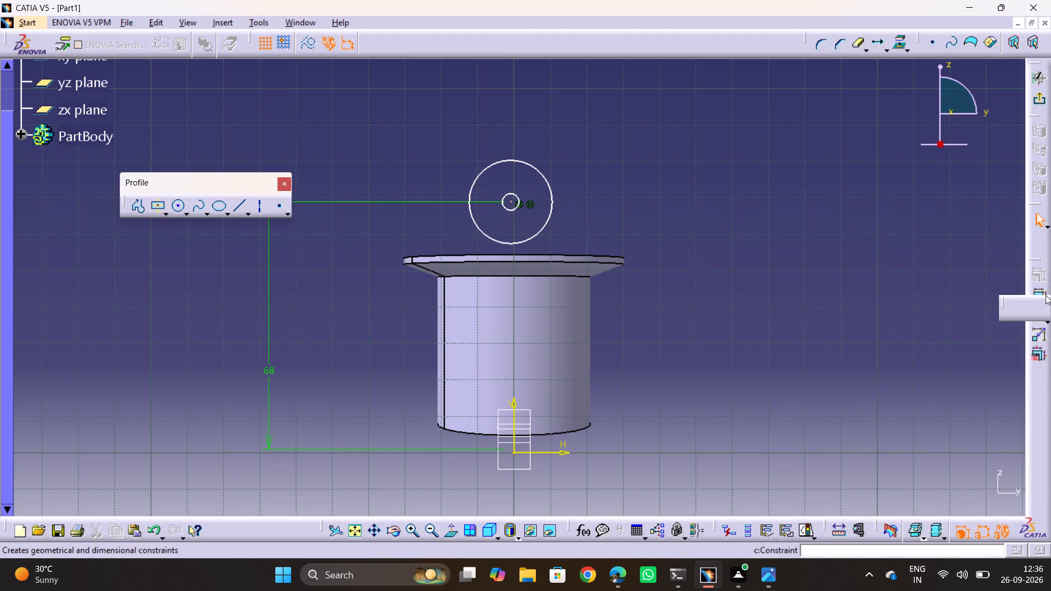
click(1021, 309)
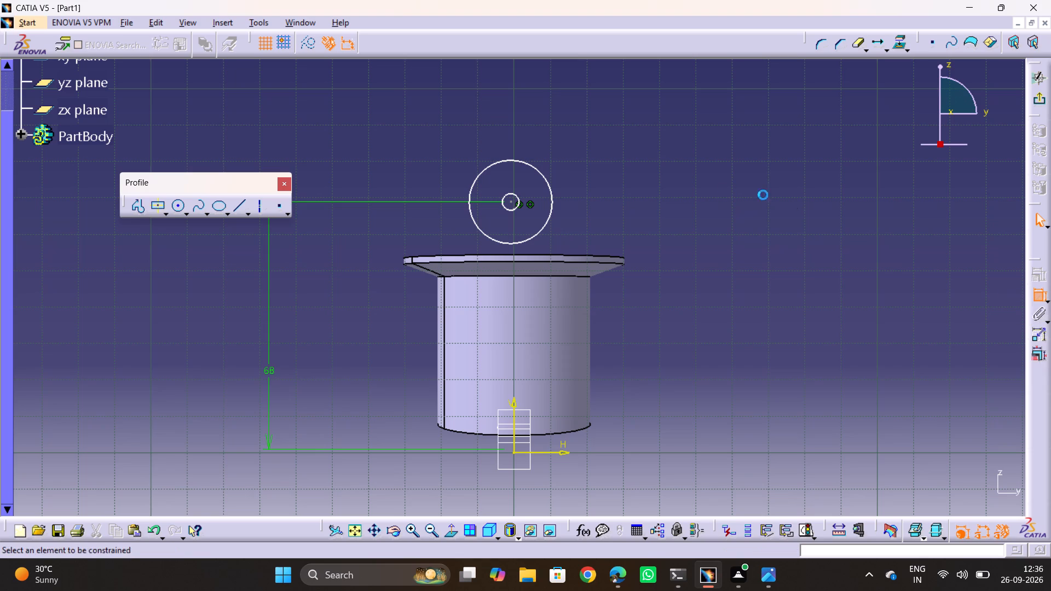
click(551, 215)
click(627, 214)
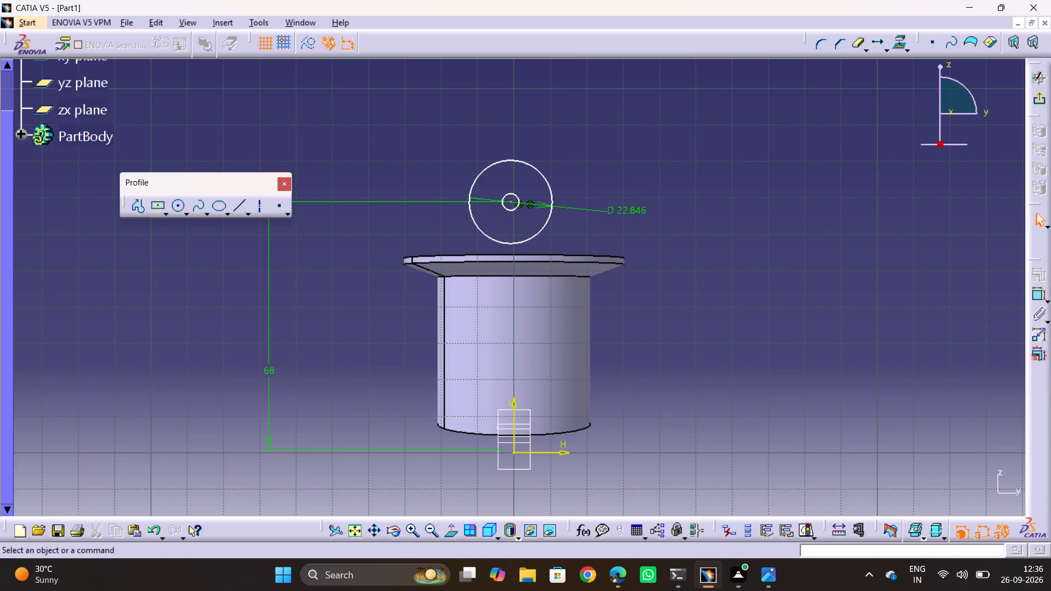
double_click(634, 212)
key(alt+Tab)
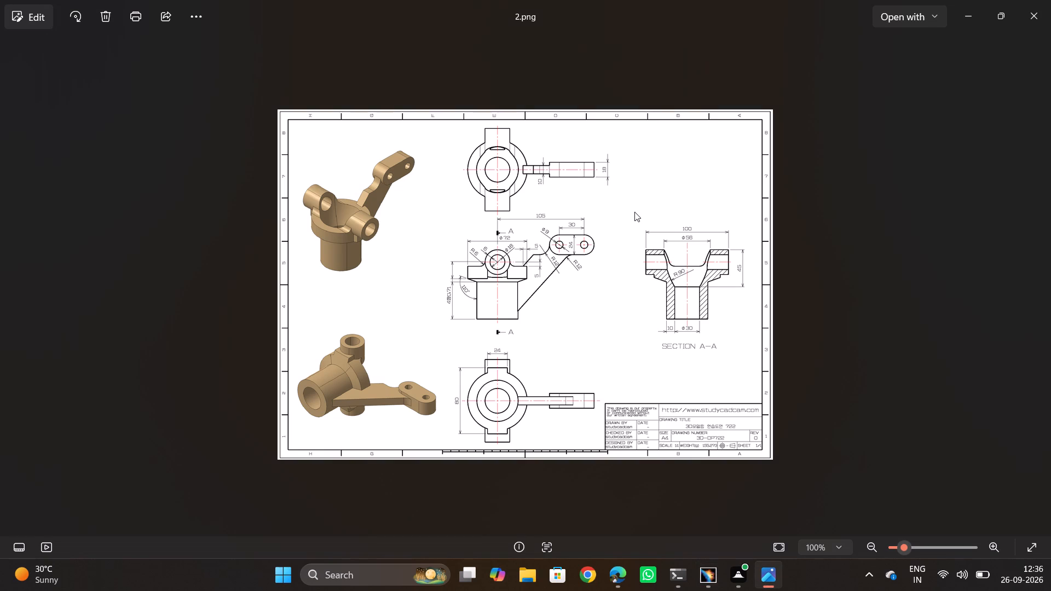
scroll(517, 263, up, 6)
key(alt+Tab)
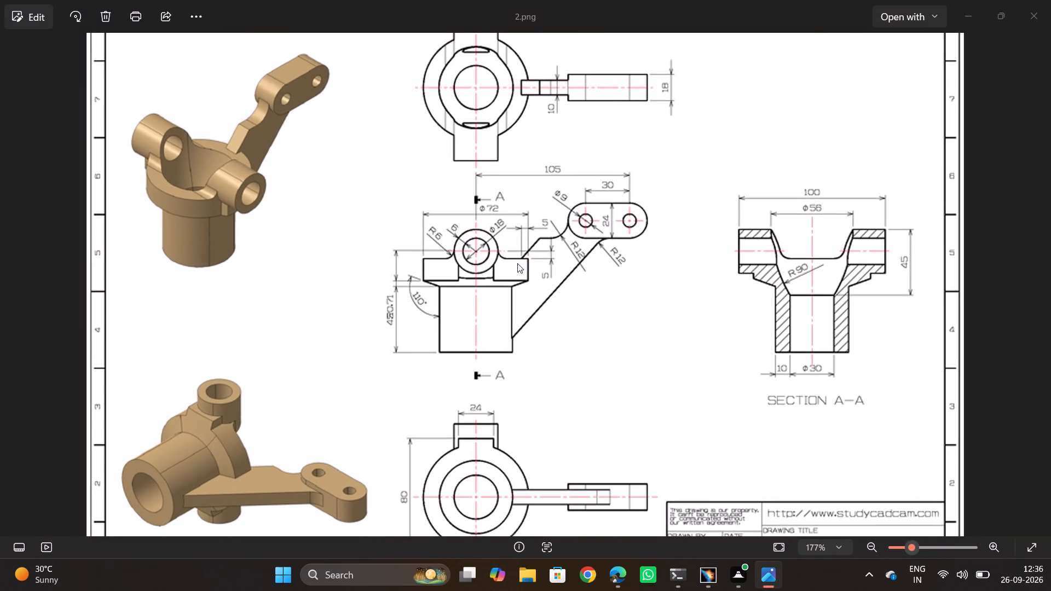
key(alt+Tab)
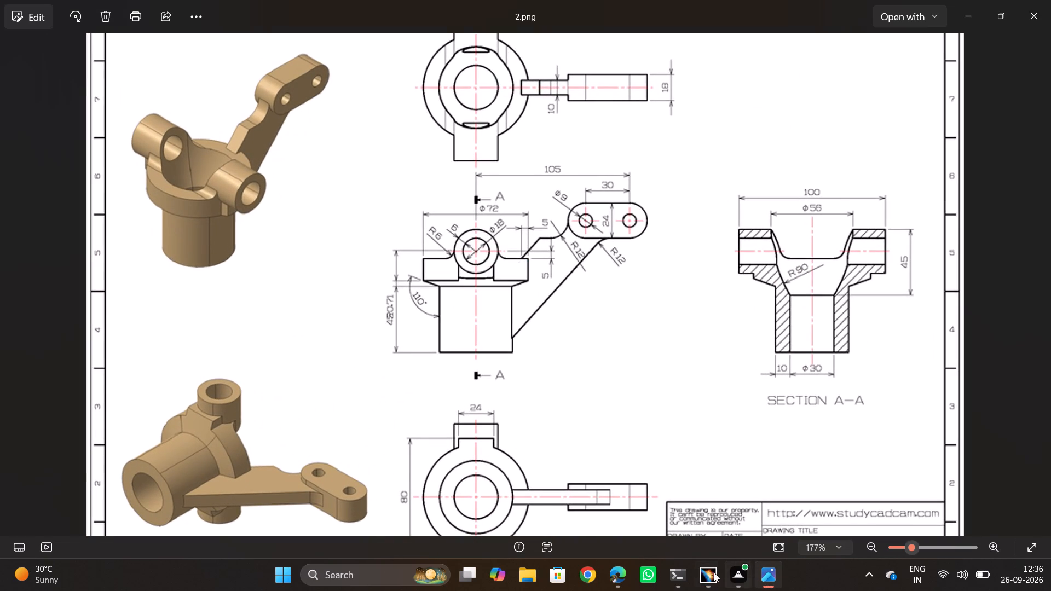
click(703, 570)
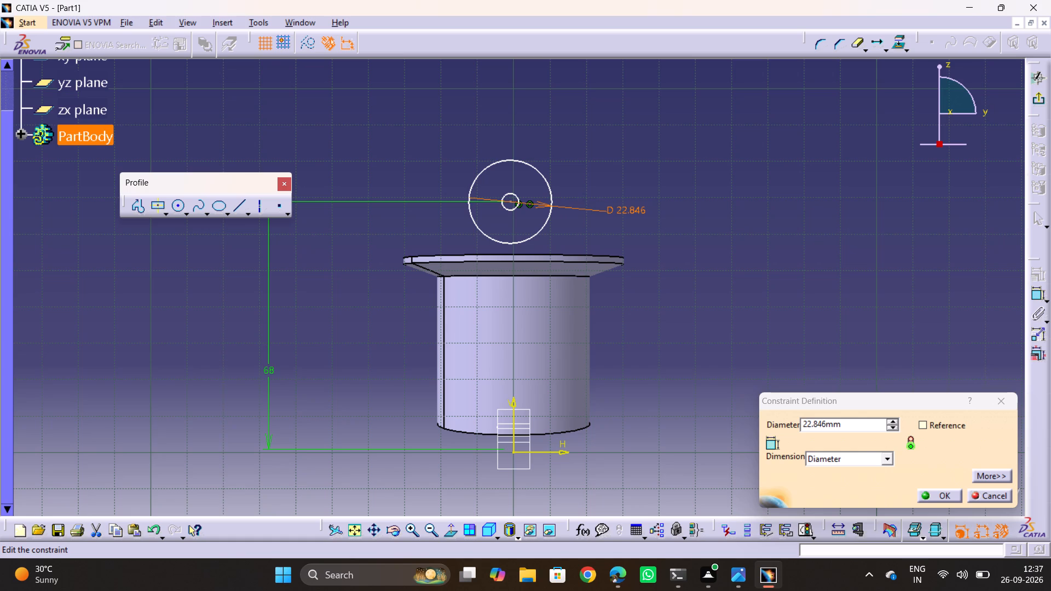
double_click(634, 211)
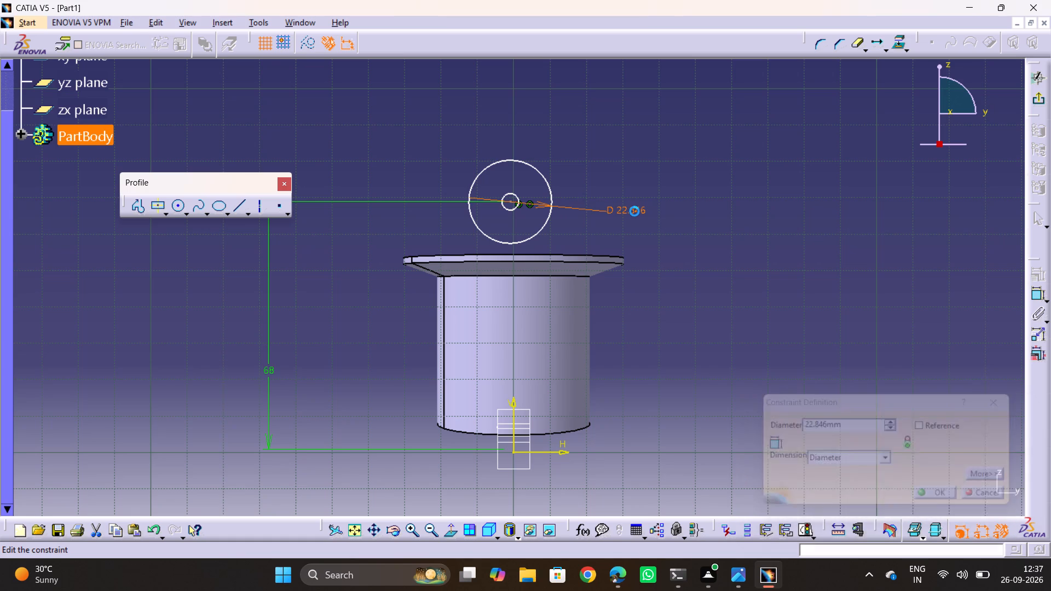
text(18)
key(Return)
Dimension the small inner circle and set its diameter to 24 mm, using the boss wall thickness in reference drawing 2.png.
ctrl+middle_drag(553, 200, 557, 146)
middle_drag(581, 195, 635, 280)
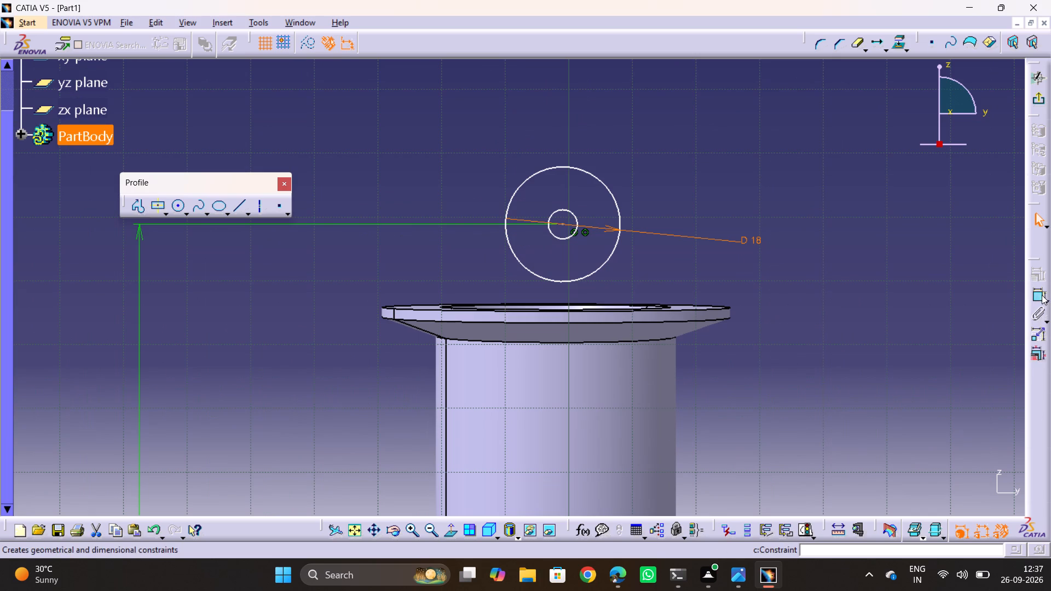
click(1040, 296)
key(alt+Tab)
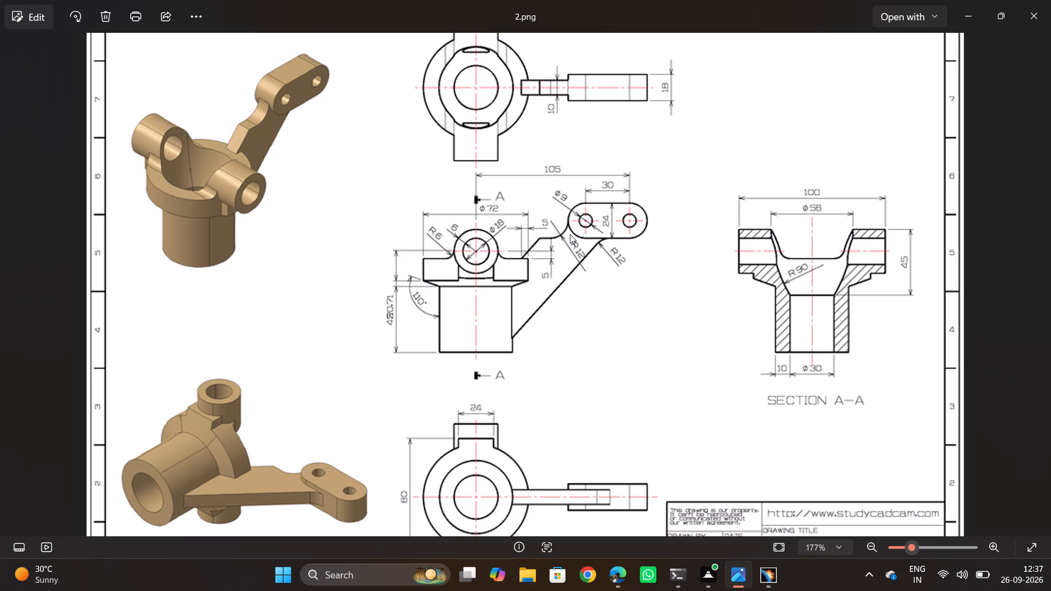
key(alt+Tab)
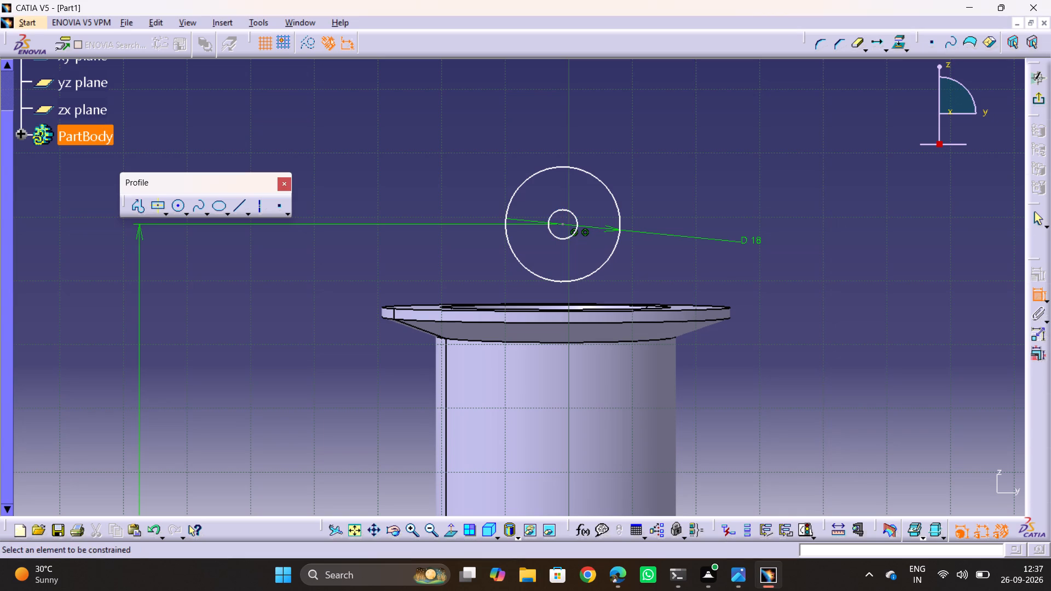
click(555, 212)
click(854, 276)
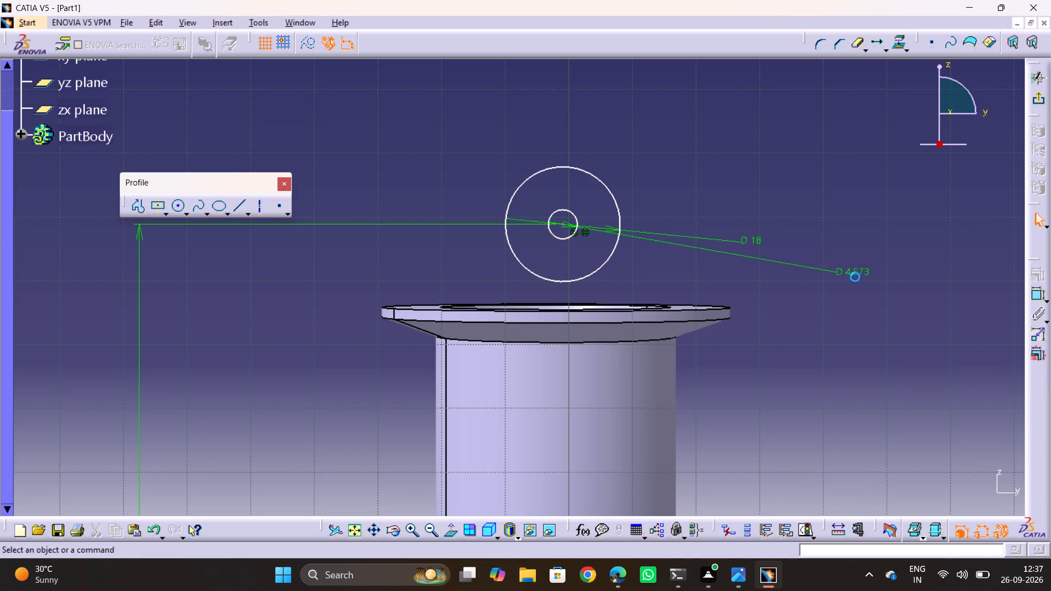
double_click(859, 275)
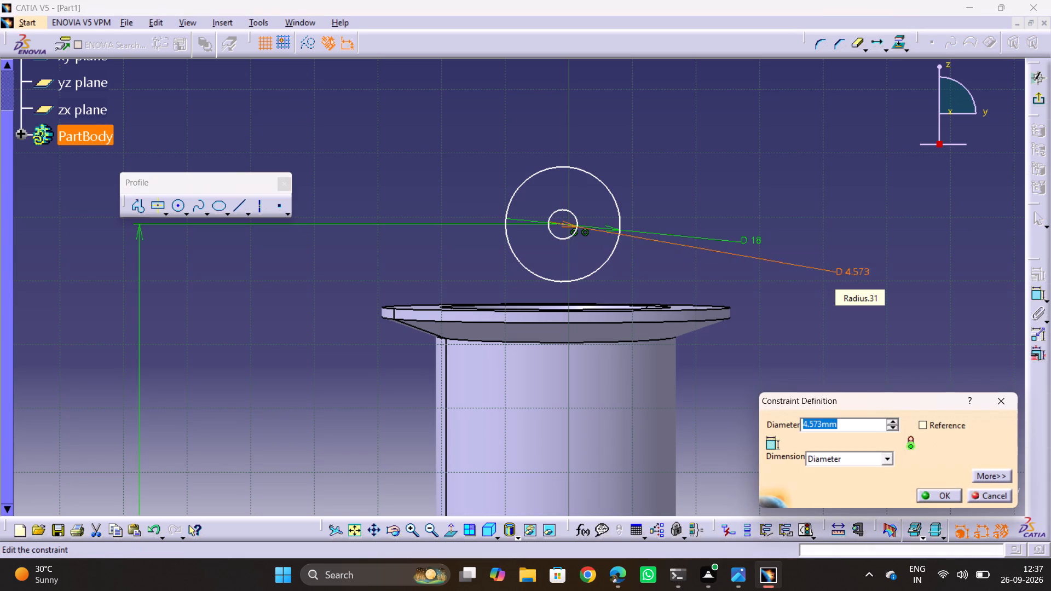
text(24)
key(Return)
click(764, 203)
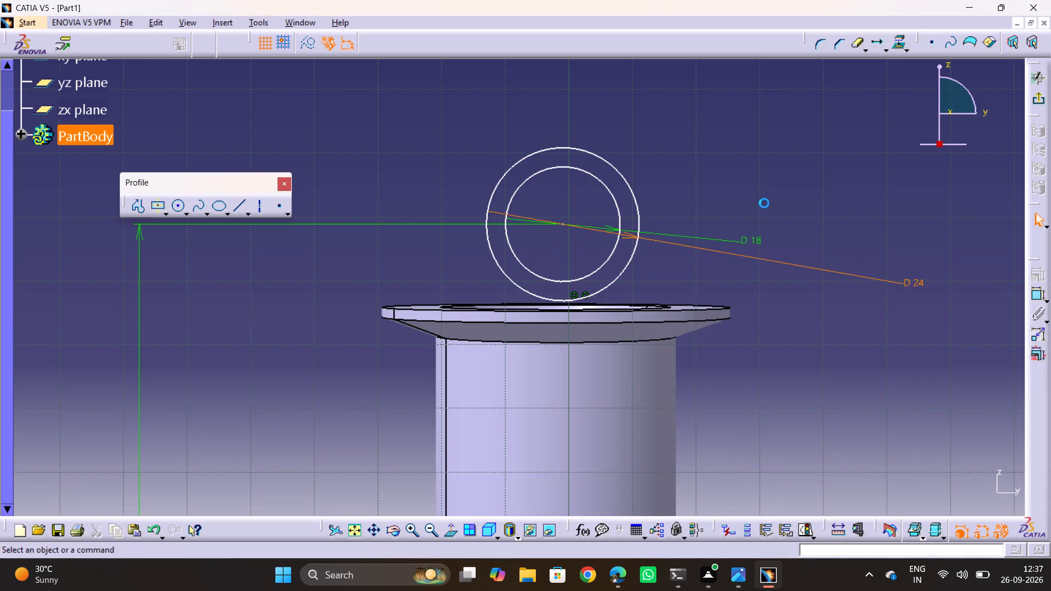
Compare the boss circle sketch with the front view and Section A-A in reference drawing 2.png.
key(alt+Tab)
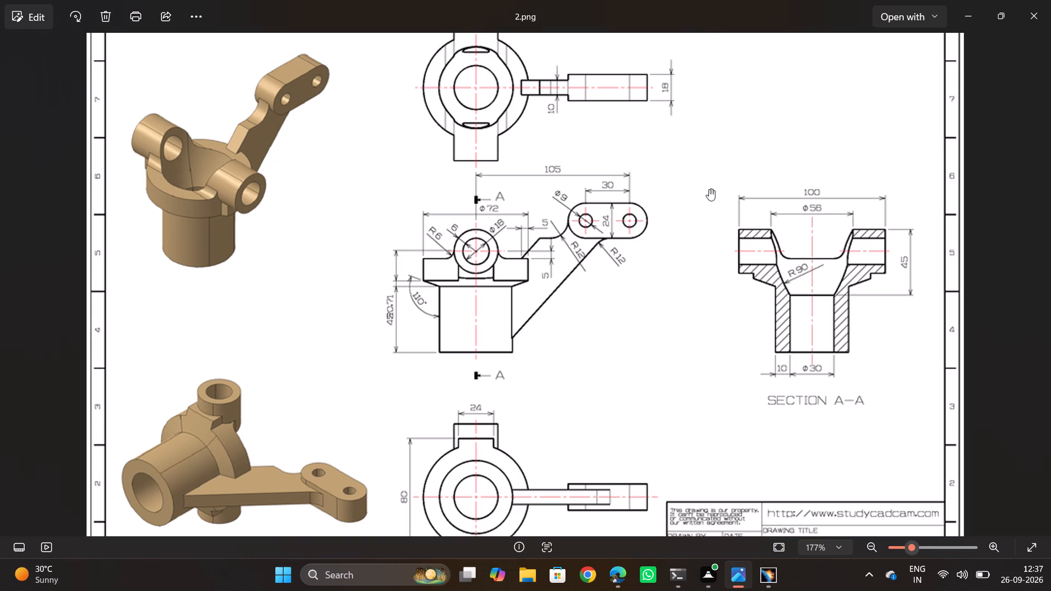
key(alt+Tab)
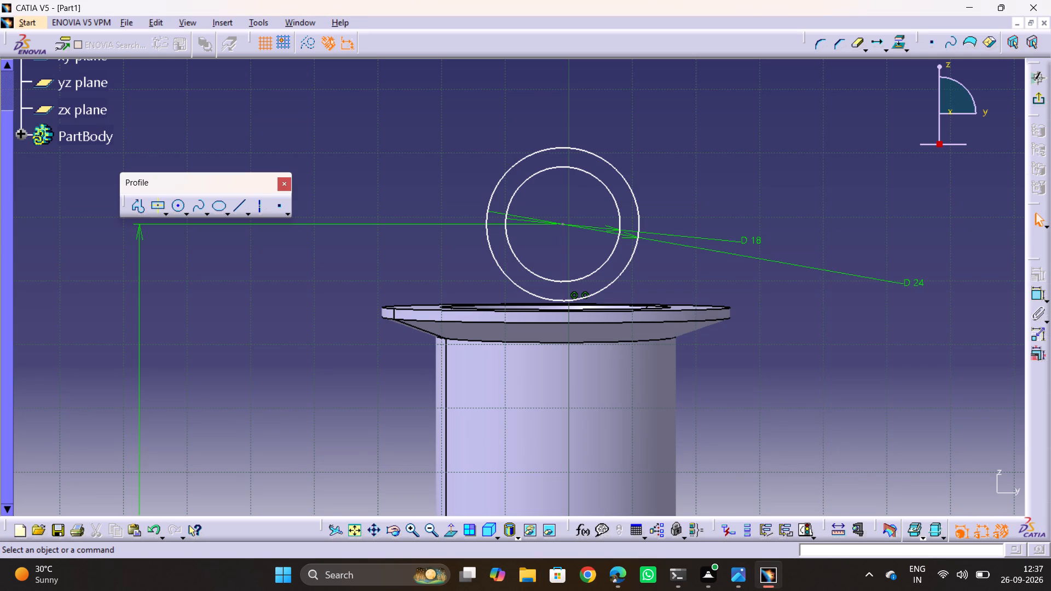
key(alt+Tab)
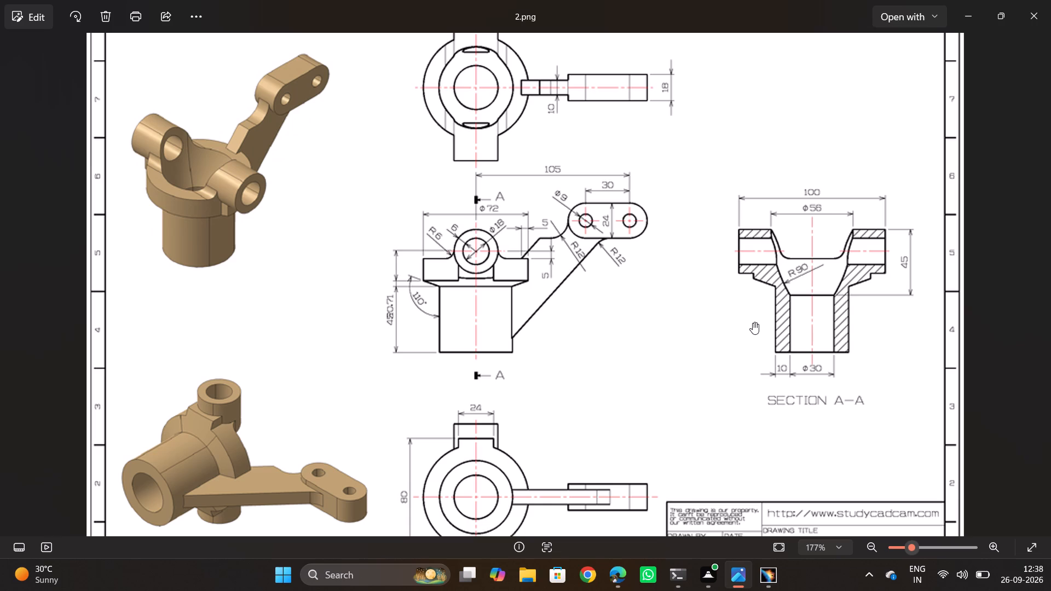
key(alt+Tab)
key(alt+Tab)
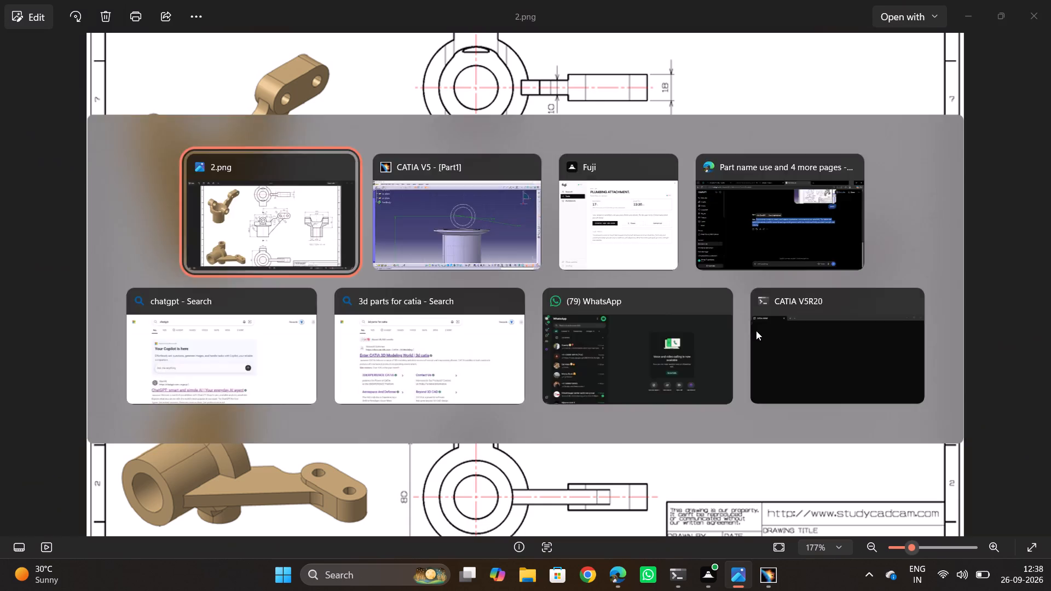
click(766, 585)
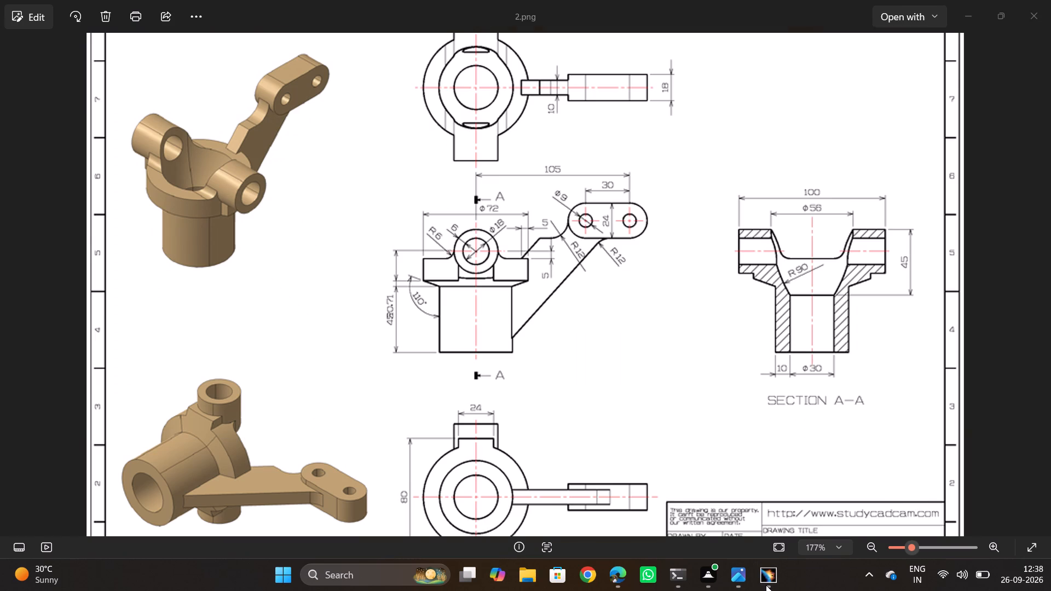
click(766, 585)
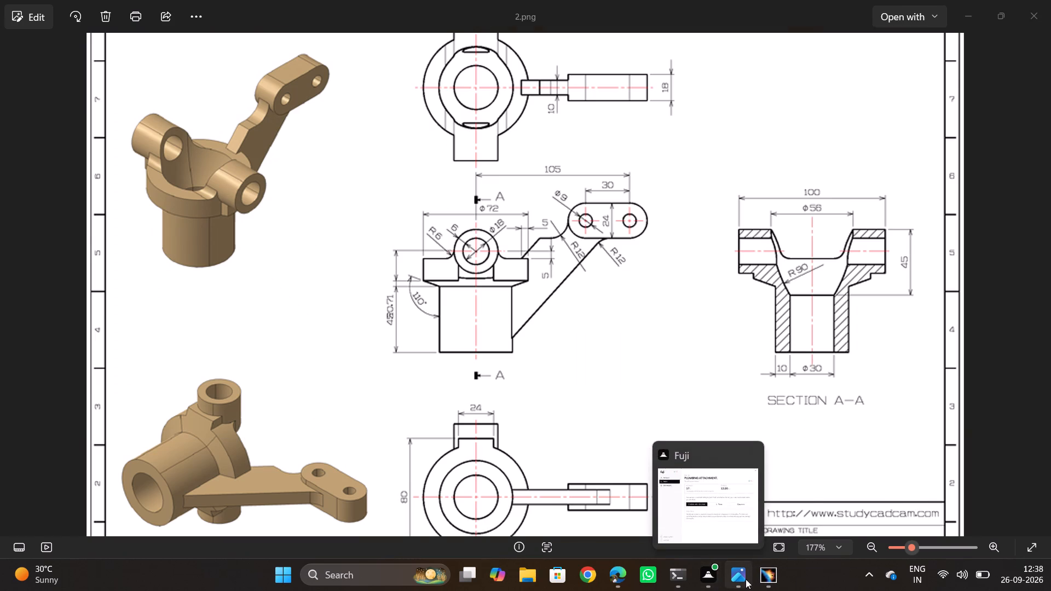
click(746, 579)
click(974, 15)
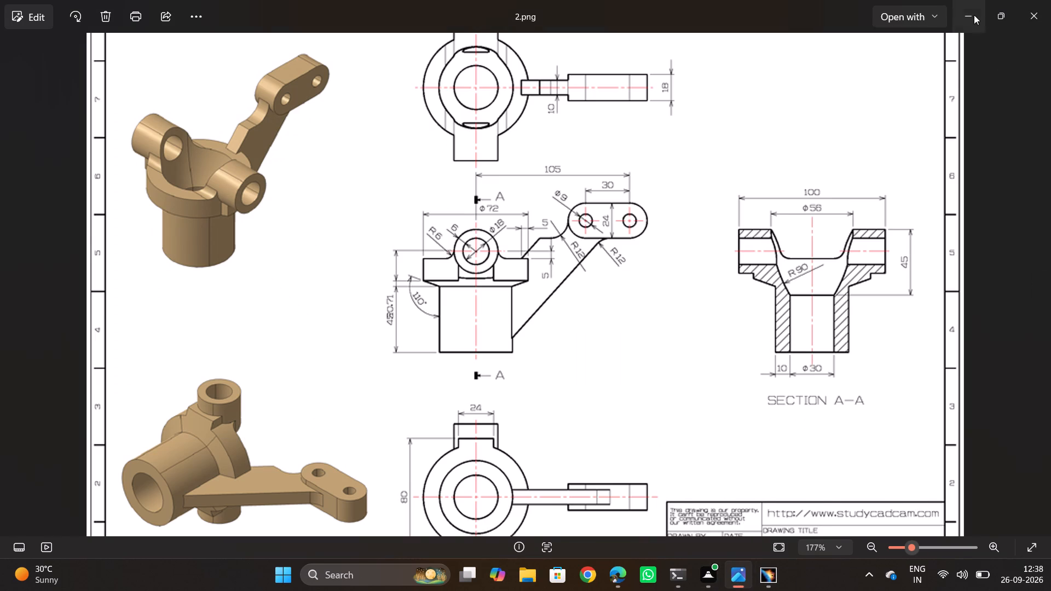
scroll(468, 221, up, 1)
key(alt+Tab)
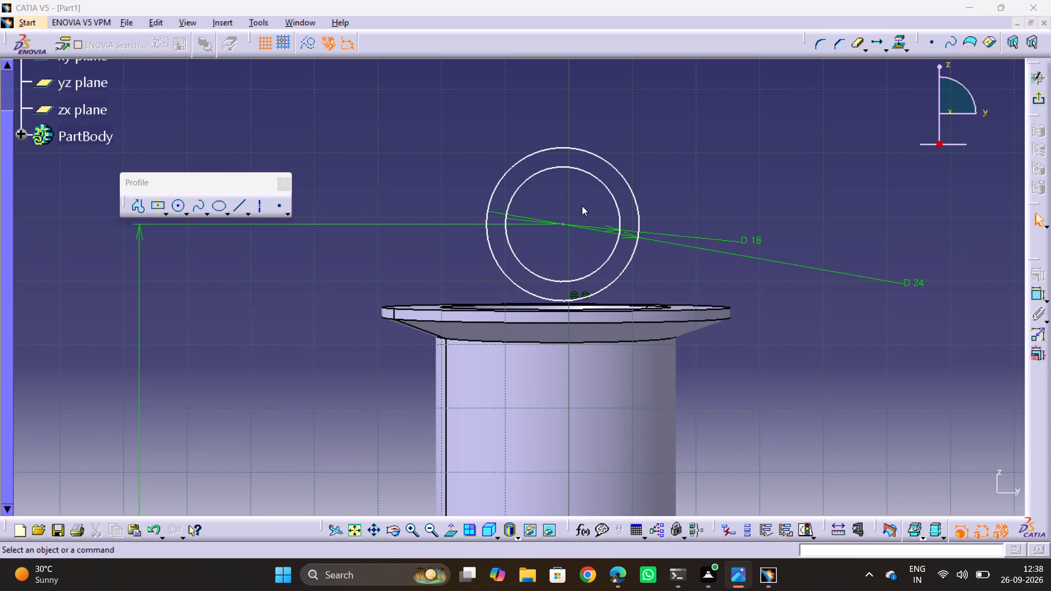
key(alt+Tab)
key(alt+Tab)
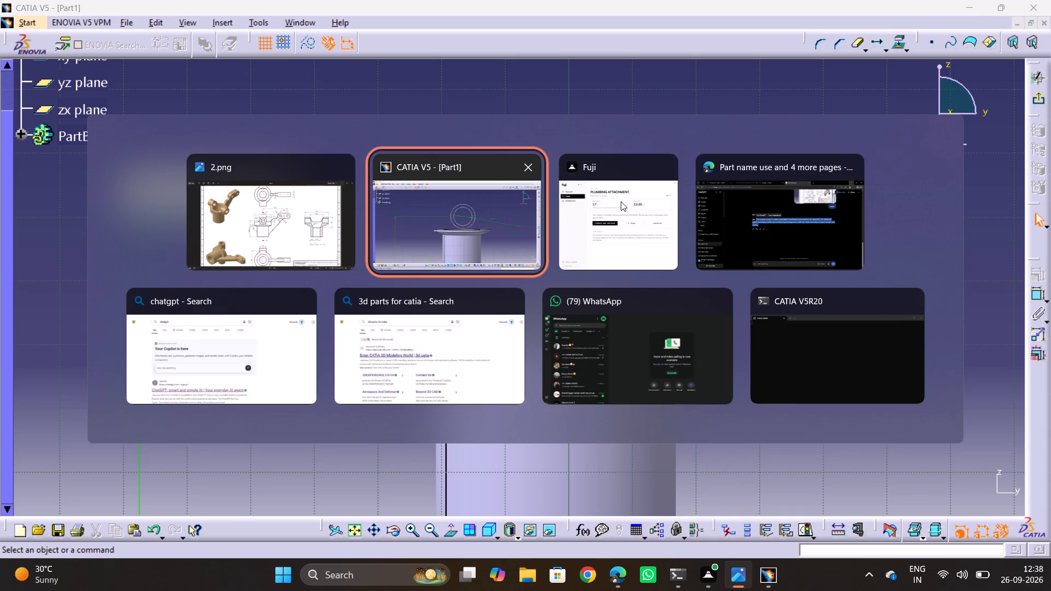
key(alt+Tab)
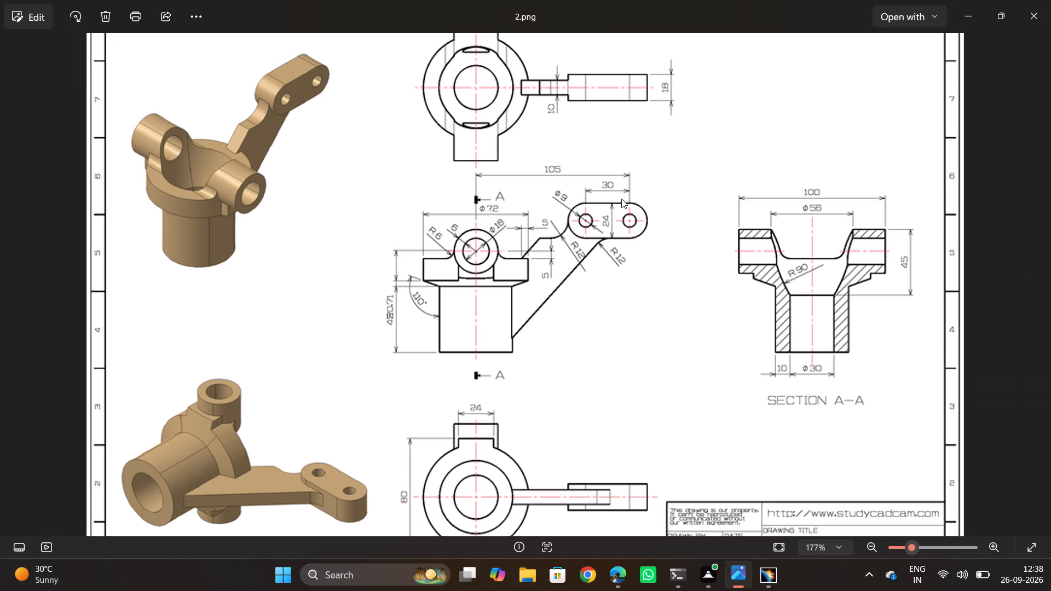
key(alt+Tab)
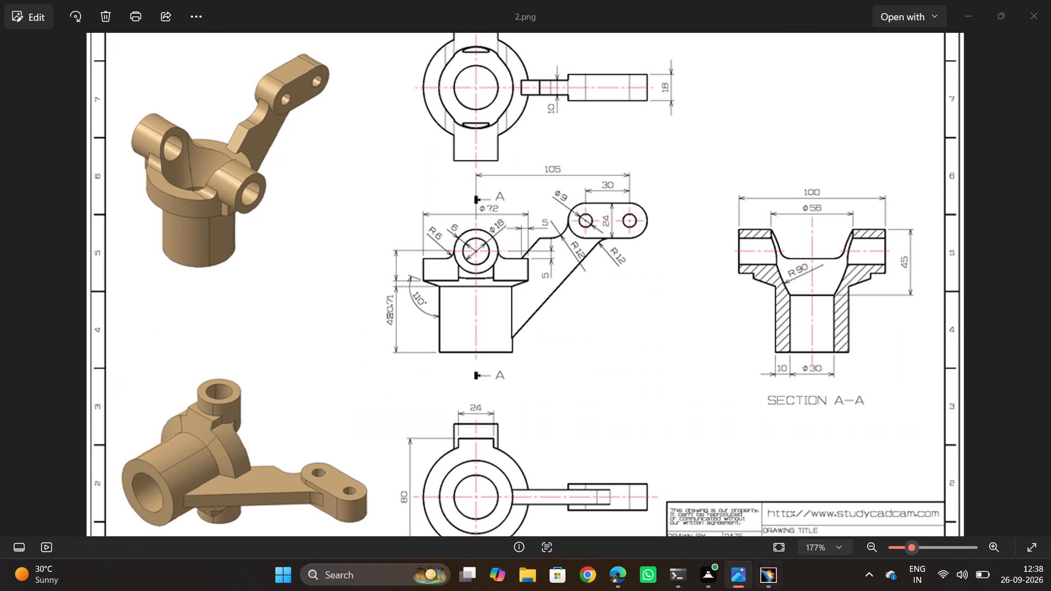
click(763, 590)
click(977, 16)
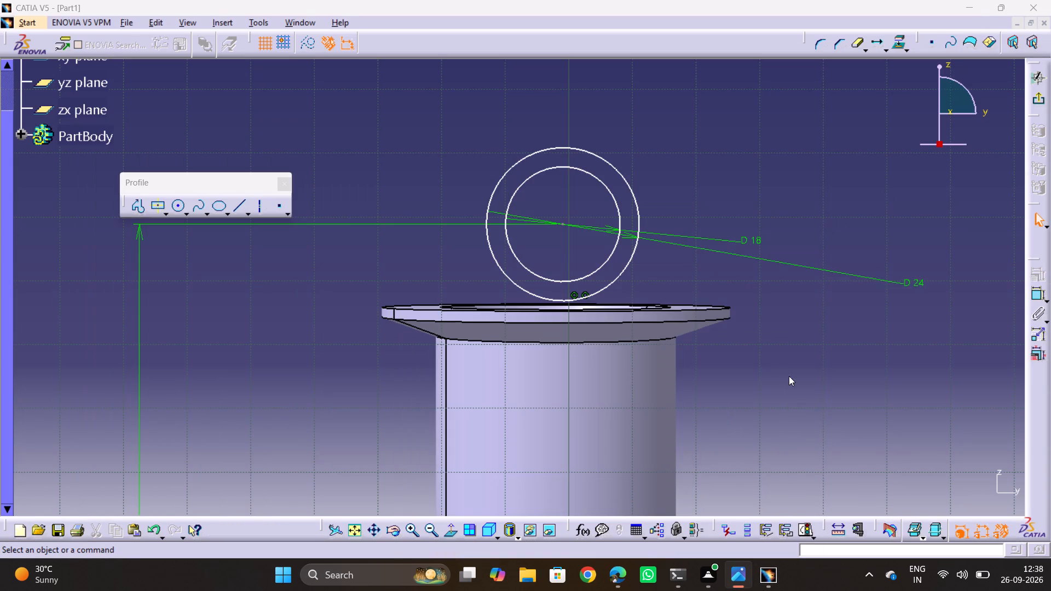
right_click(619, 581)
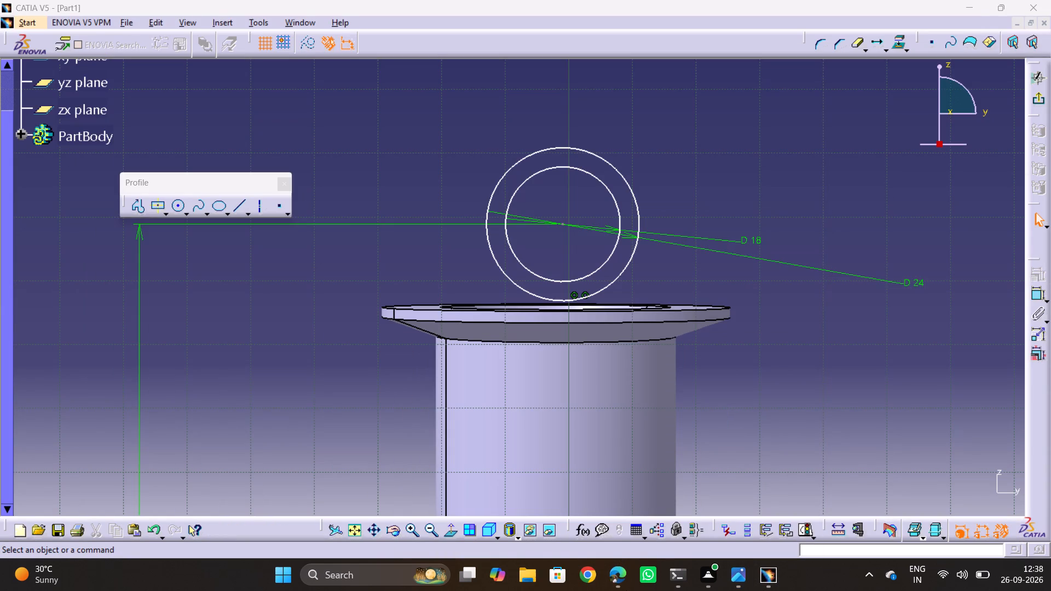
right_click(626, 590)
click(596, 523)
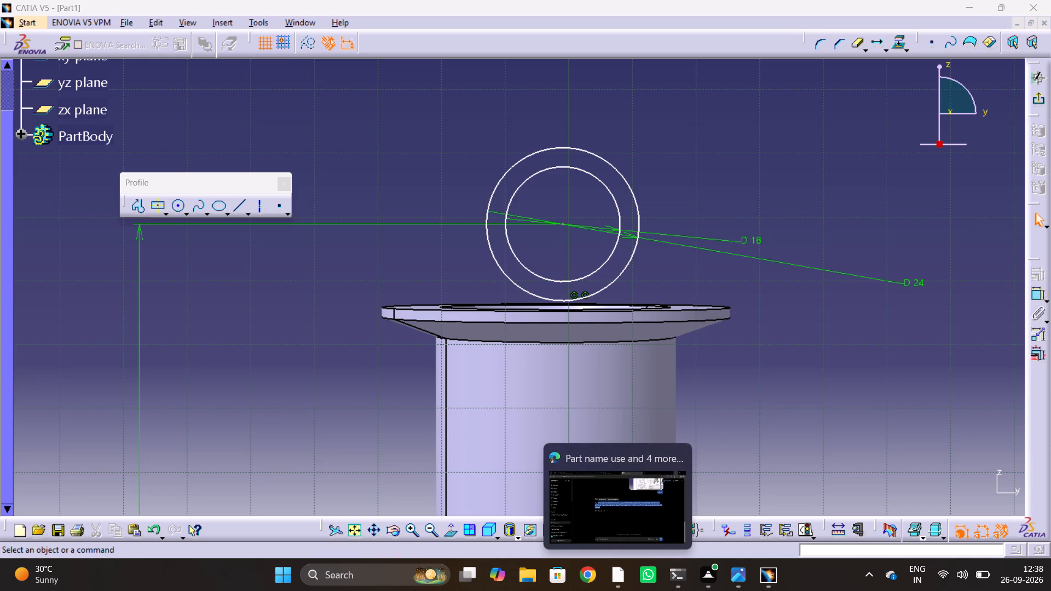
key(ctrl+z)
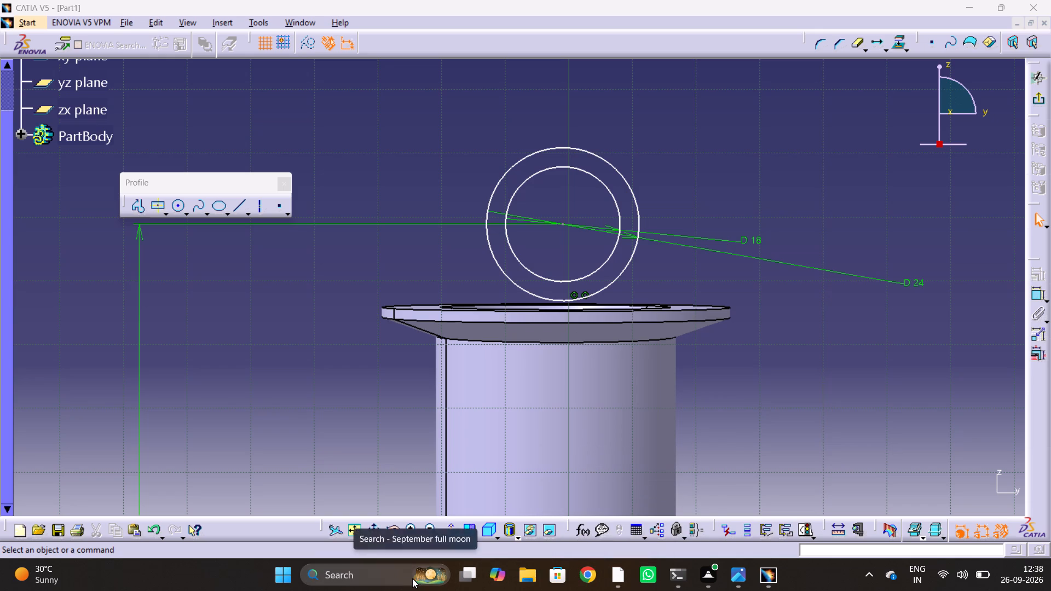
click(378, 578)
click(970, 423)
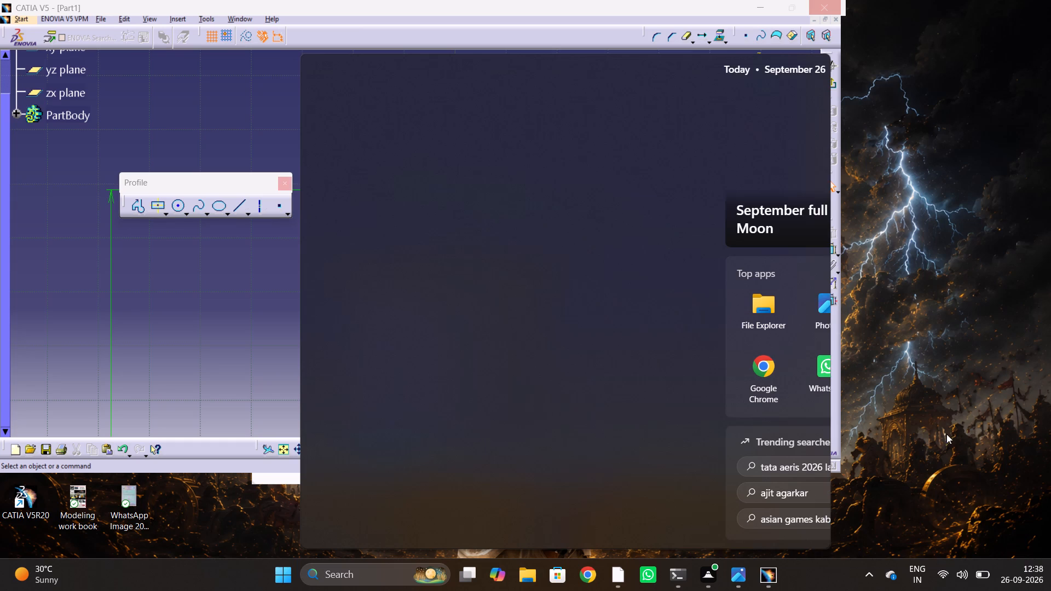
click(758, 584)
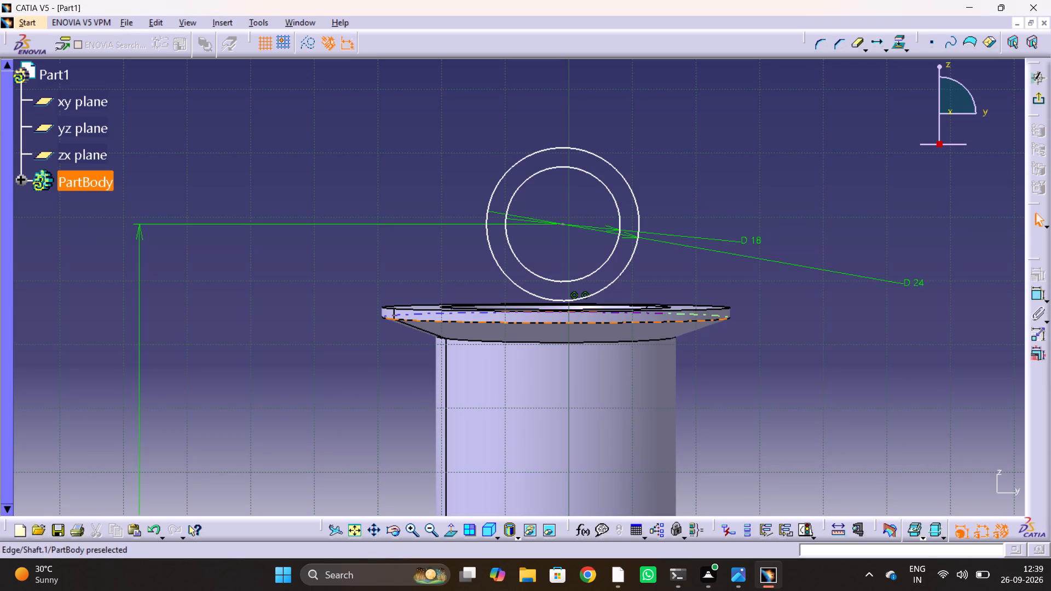
Exit the sketch and preview a 20 mm pad of the two concentric circles, with its direction reversed towards the body.
key(alt+Tab)
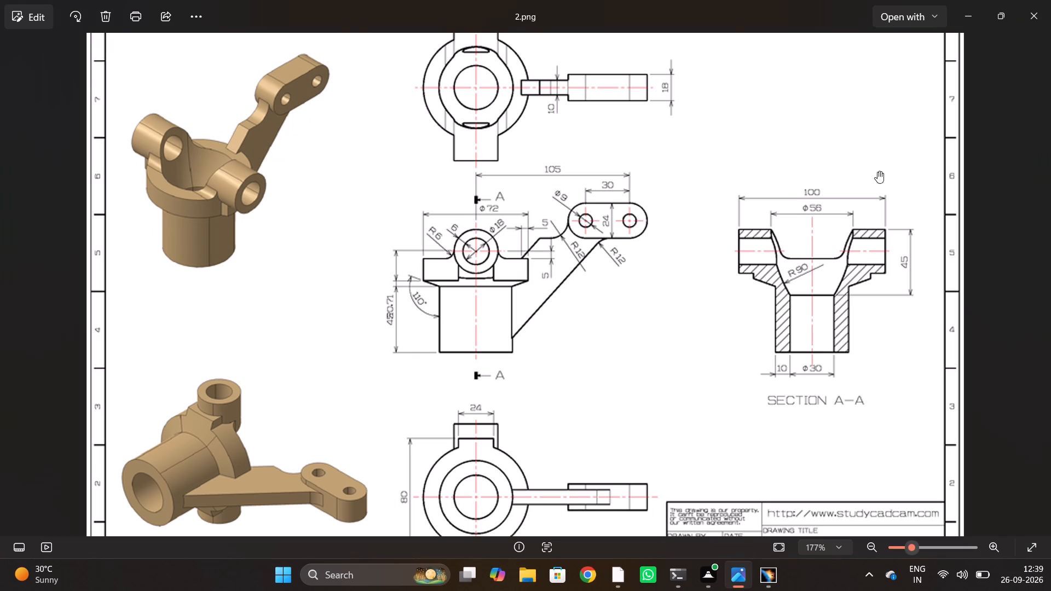
key(alt+Tab)
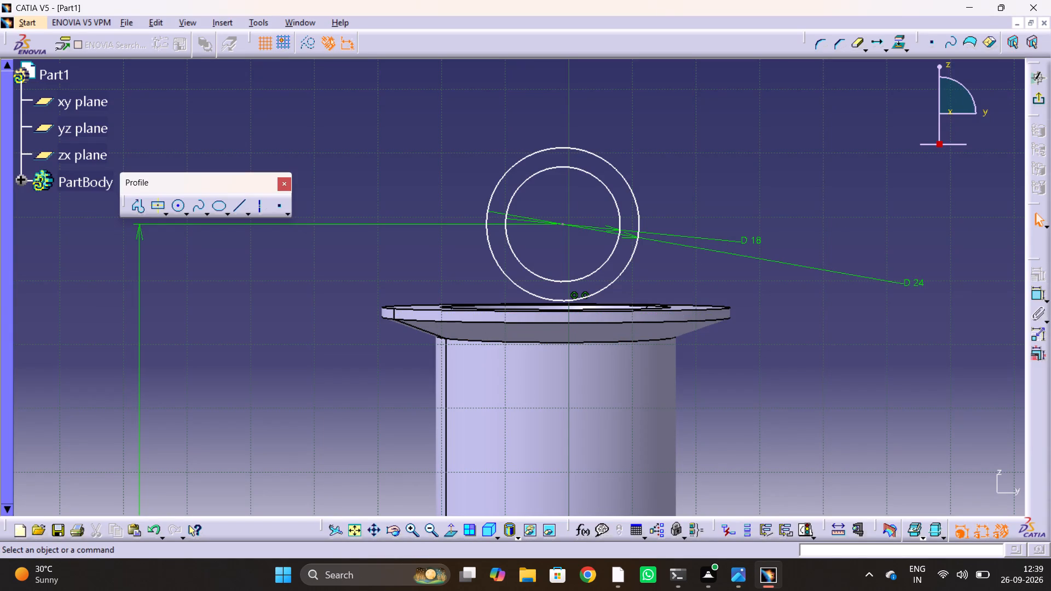
middle_drag(579, 303, 320, 373)
drag(579, 307, 320, 370)
middle_drag(541, 368, 673, 251)
drag(541, 368, 673, 251)
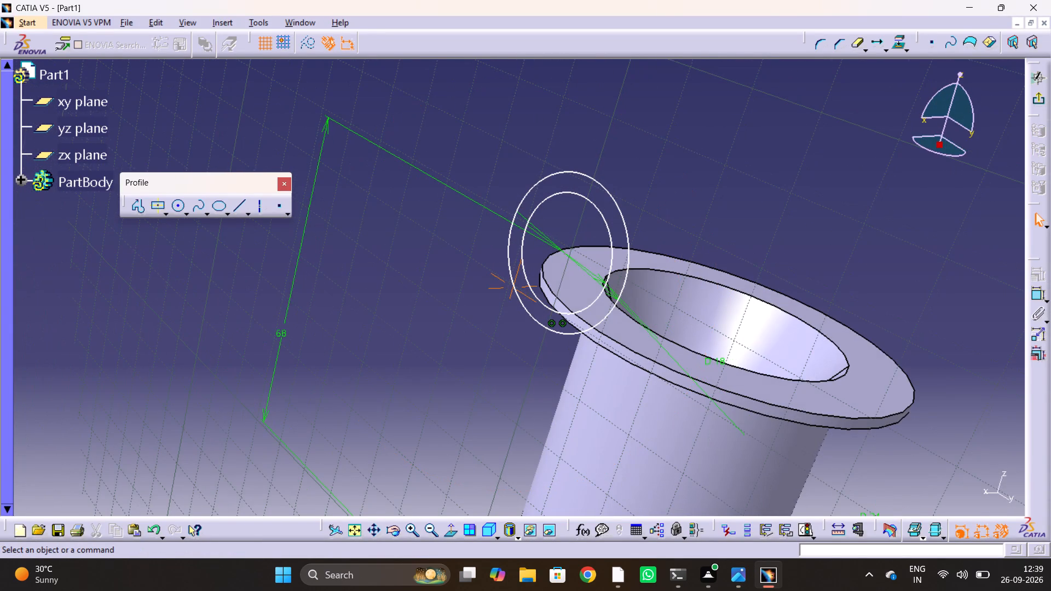
click(1041, 96)
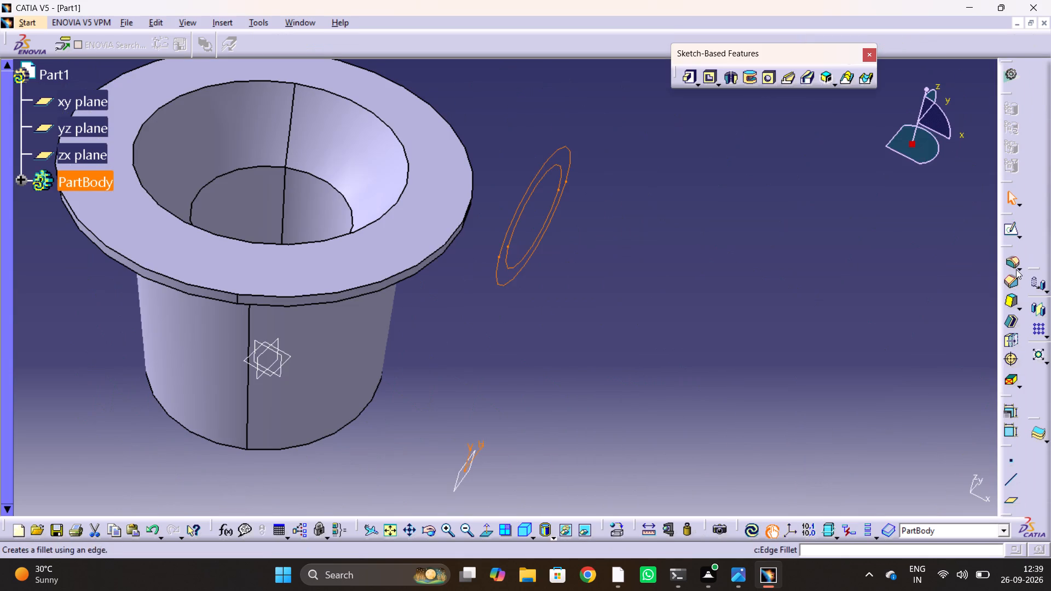
click(688, 83)
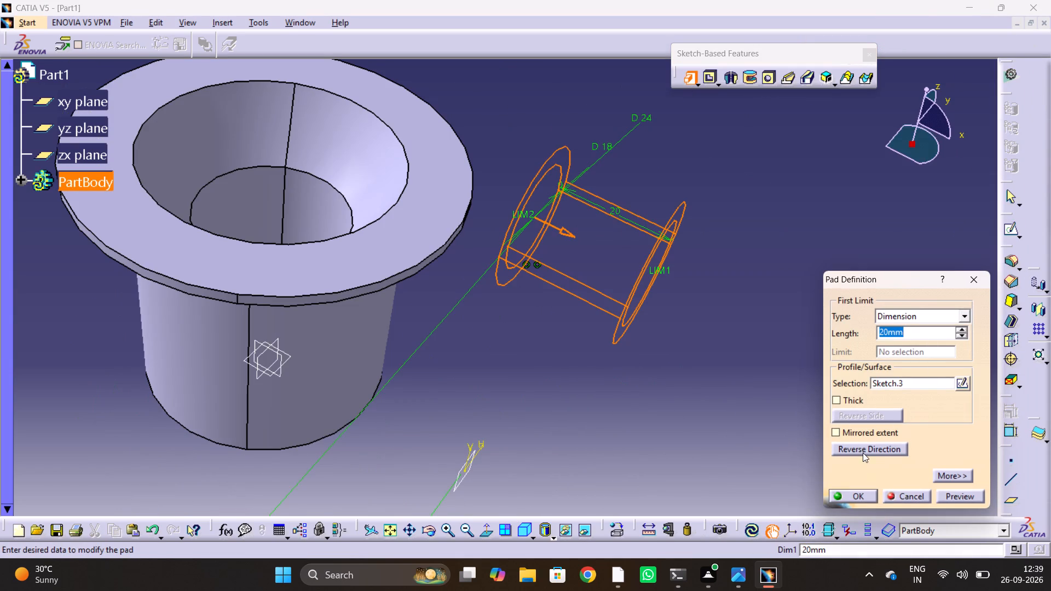
click(863, 453)
scroll(599, 439, down, 1)
middle_drag(594, 438, 727, 318)
drag(592, 438, 727, 318)
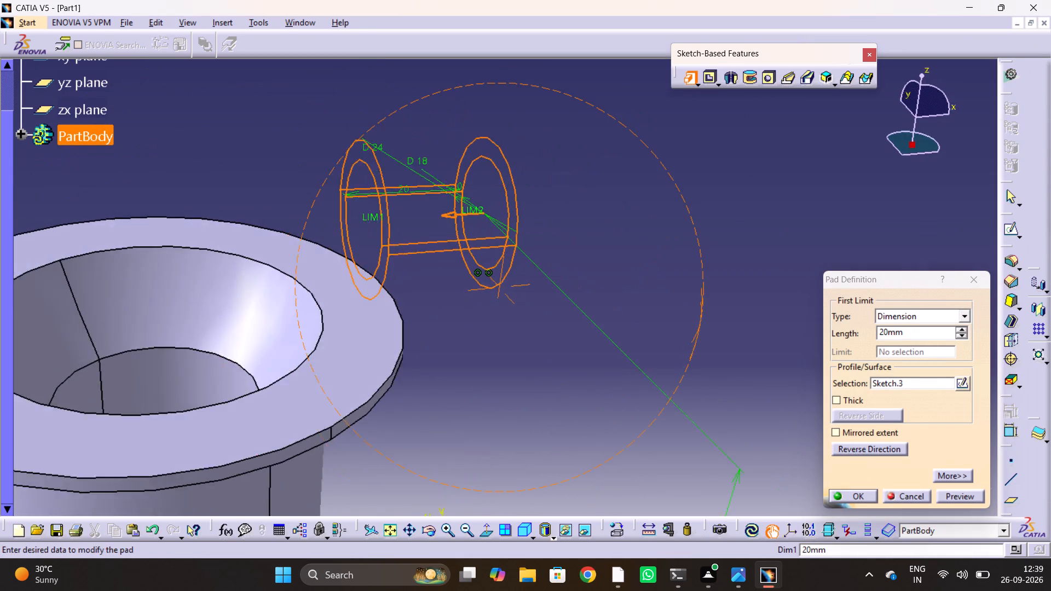
middle_drag(727, 318, 666, 253)
drag(727, 318, 666, 258)
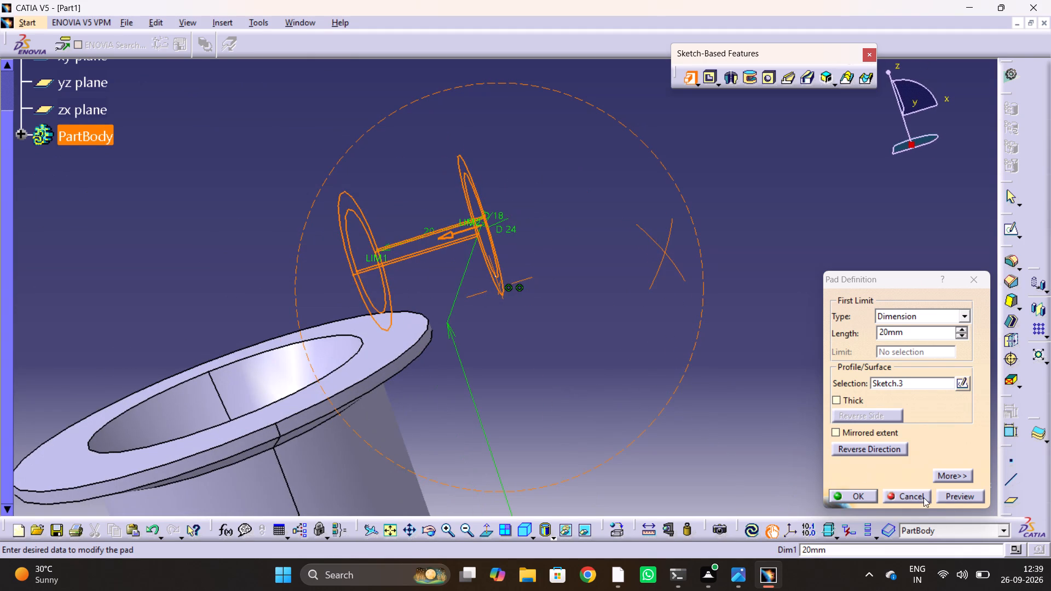
click(964, 501)
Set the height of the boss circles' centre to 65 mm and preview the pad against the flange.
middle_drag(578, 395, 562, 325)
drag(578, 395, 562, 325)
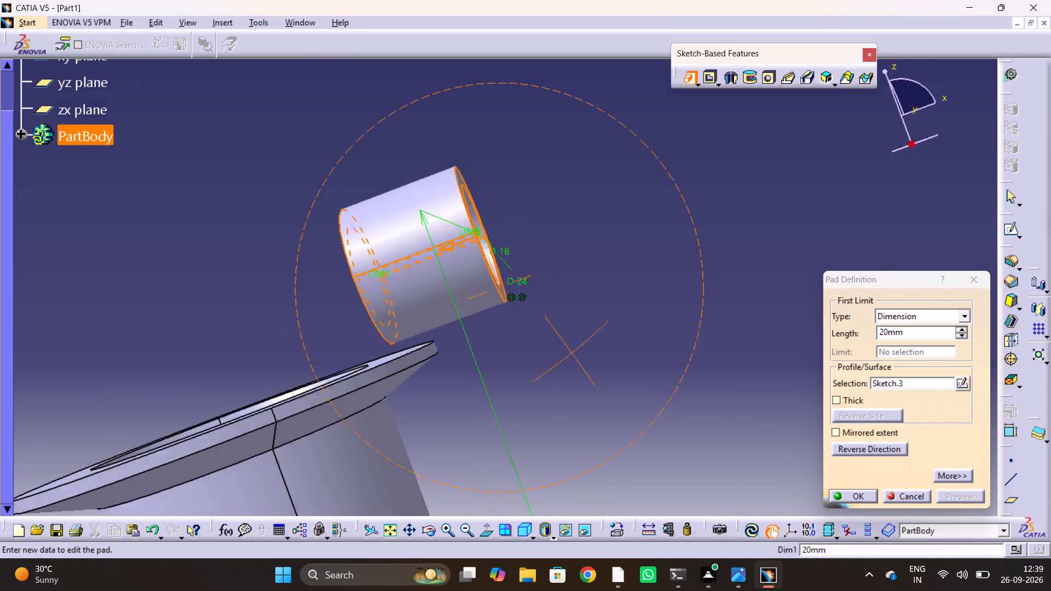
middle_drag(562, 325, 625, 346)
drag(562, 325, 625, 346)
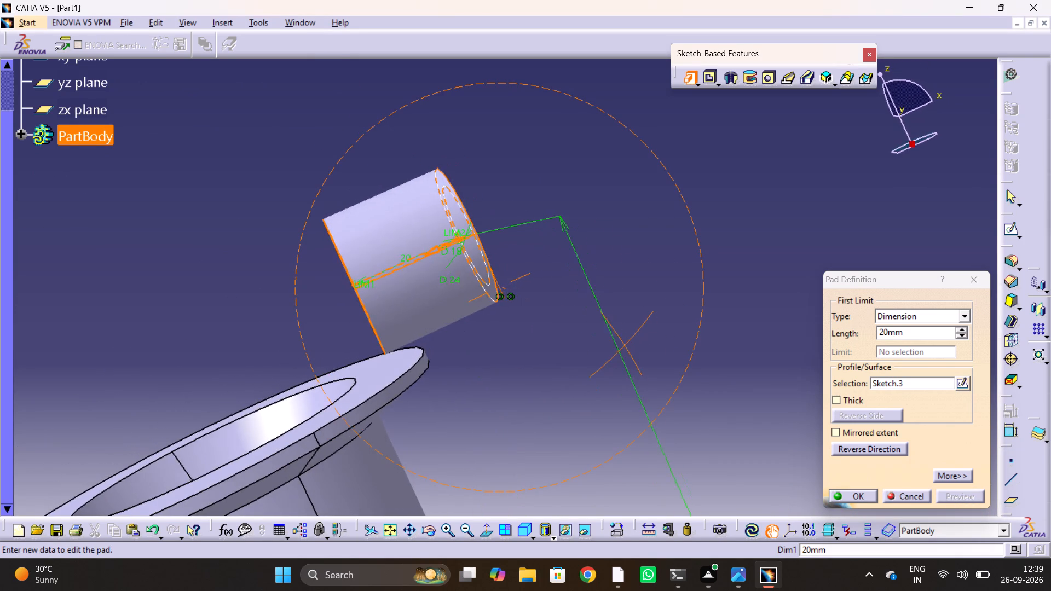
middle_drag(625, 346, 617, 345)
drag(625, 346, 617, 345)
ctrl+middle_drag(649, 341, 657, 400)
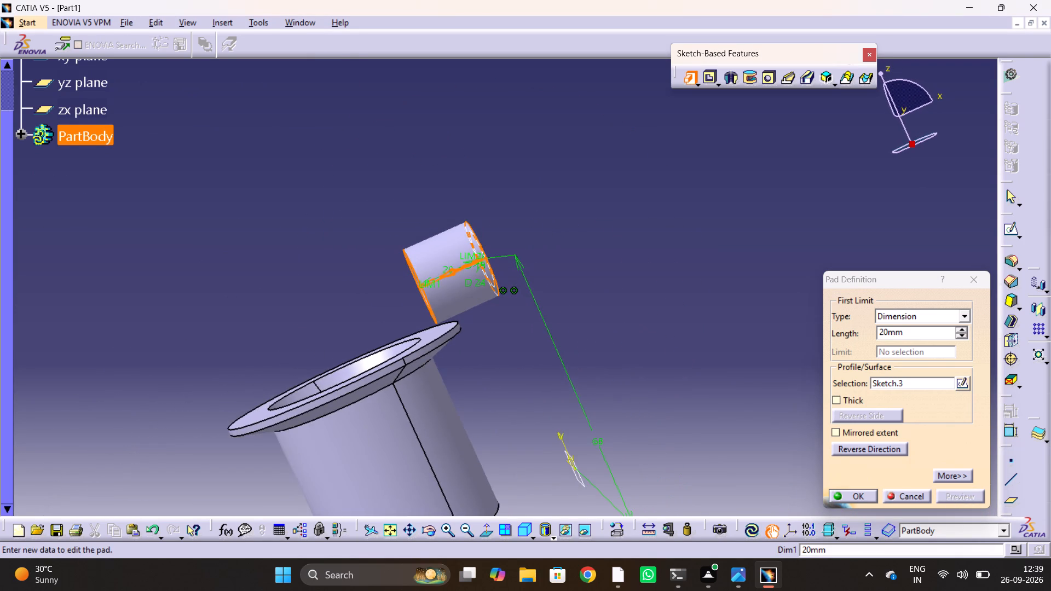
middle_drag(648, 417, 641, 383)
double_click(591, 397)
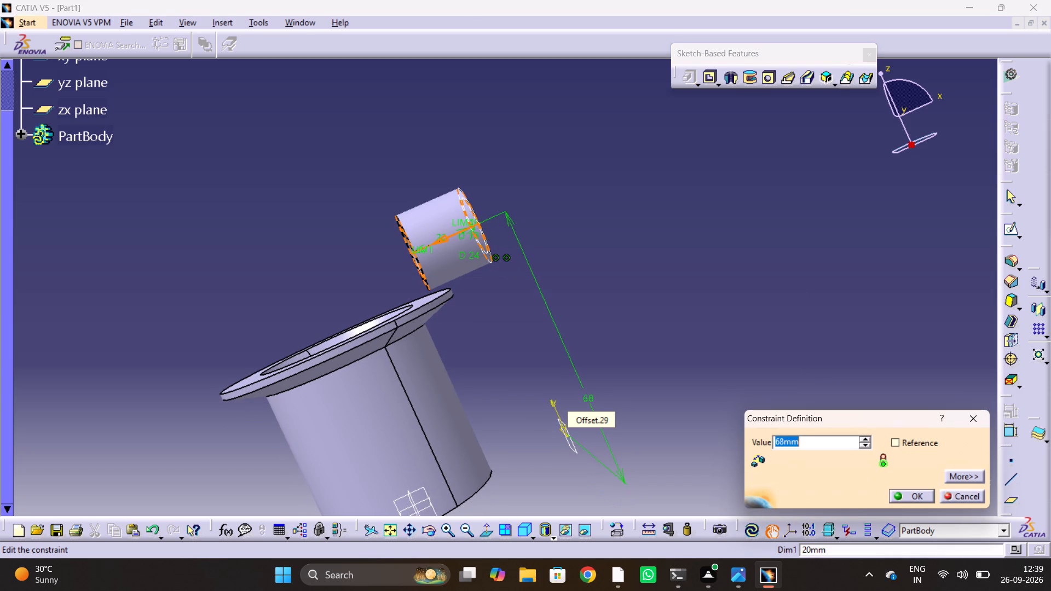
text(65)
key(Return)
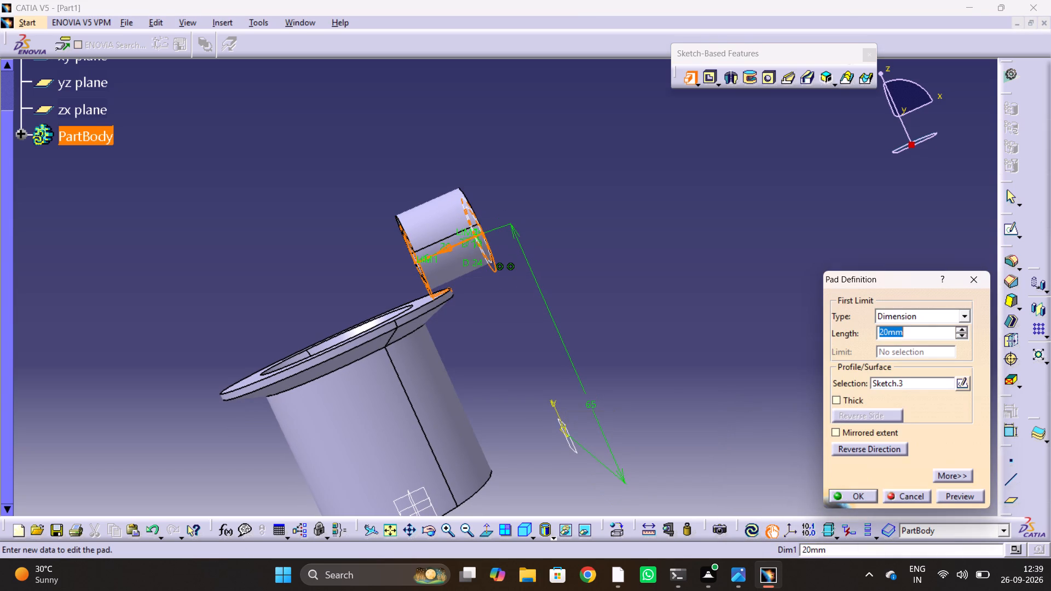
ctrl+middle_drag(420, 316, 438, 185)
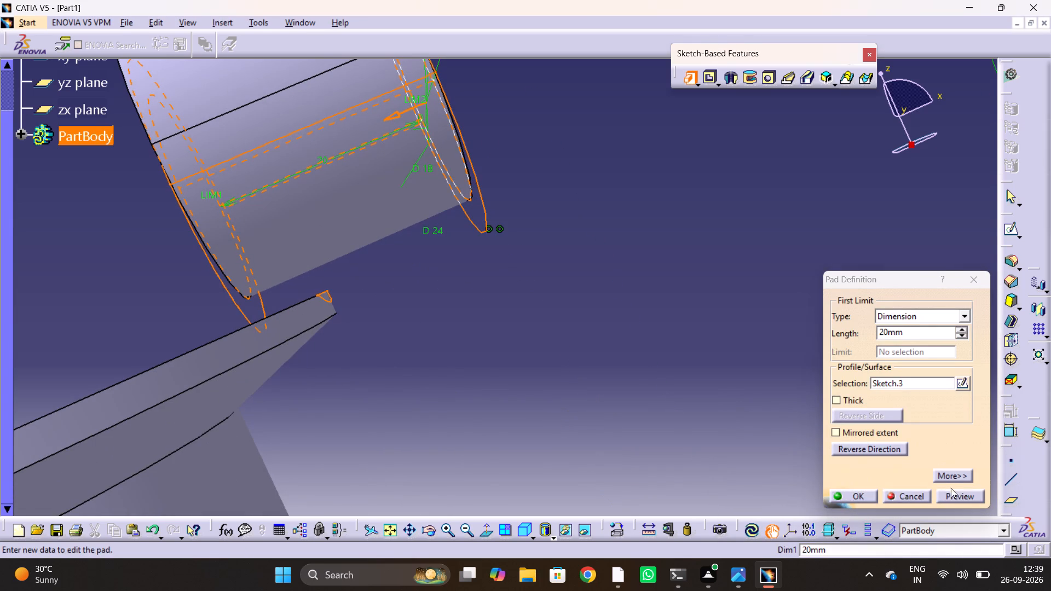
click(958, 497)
Set the height of the boss circles' centre to 66 mm.
ctrl+scroll(578, 310, down, 1)
ctrl+middle_drag(578, 310, 585, 355)
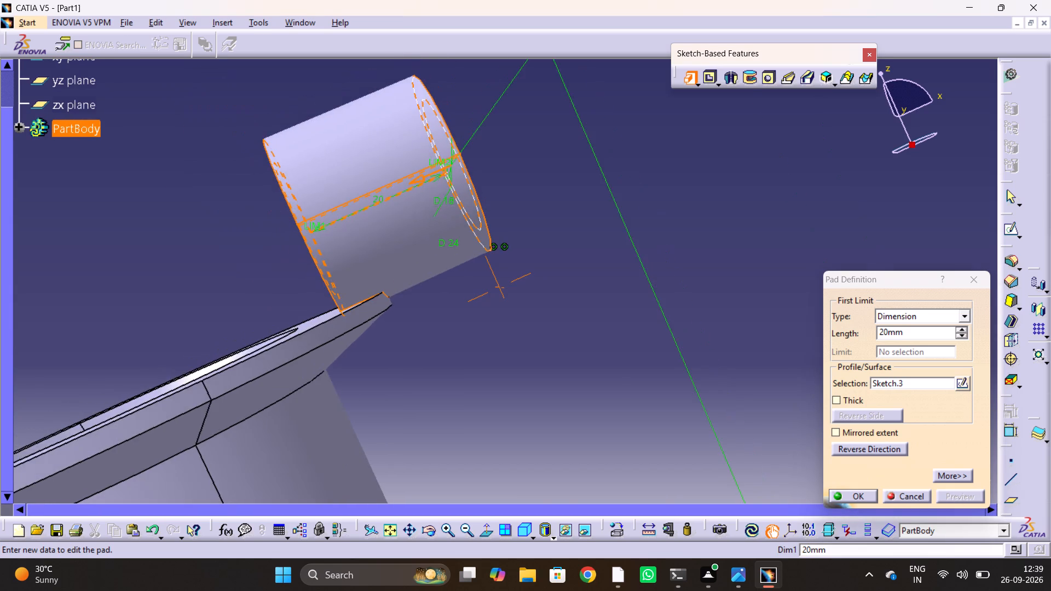
middle_drag(585, 355, 410, 181)
ctrl+middle_drag(512, 296, 516, 326)
double_click(498, 346)
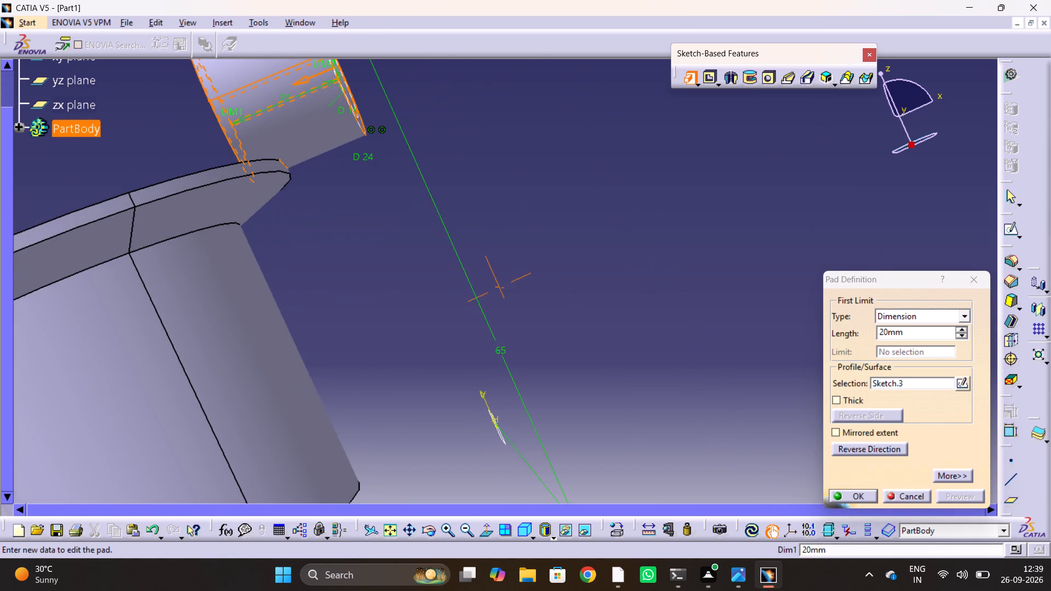
key(3)
key(BackSpace)
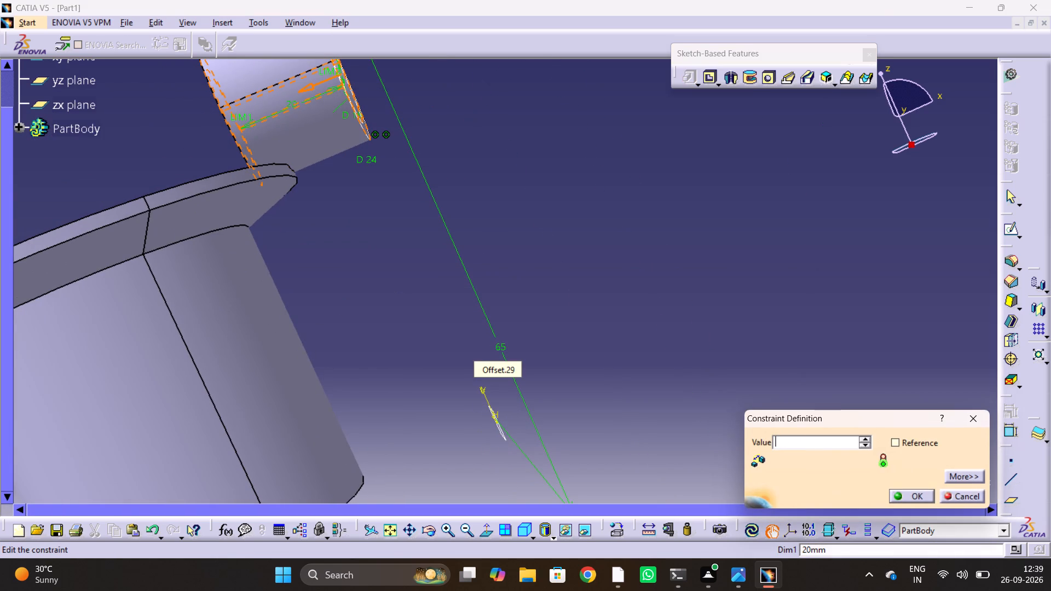
text(66)
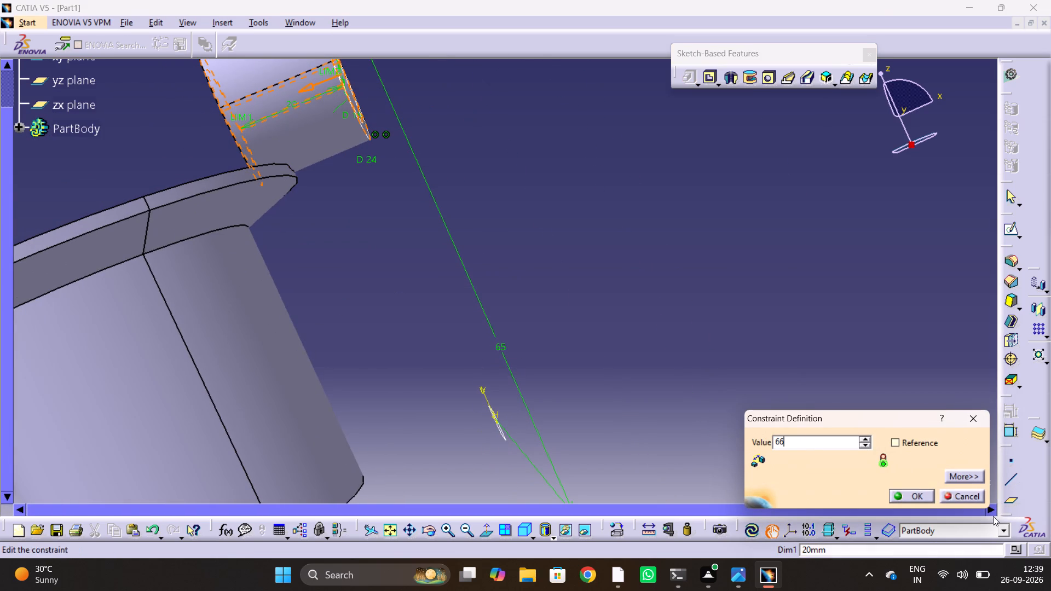
click(921, 493)
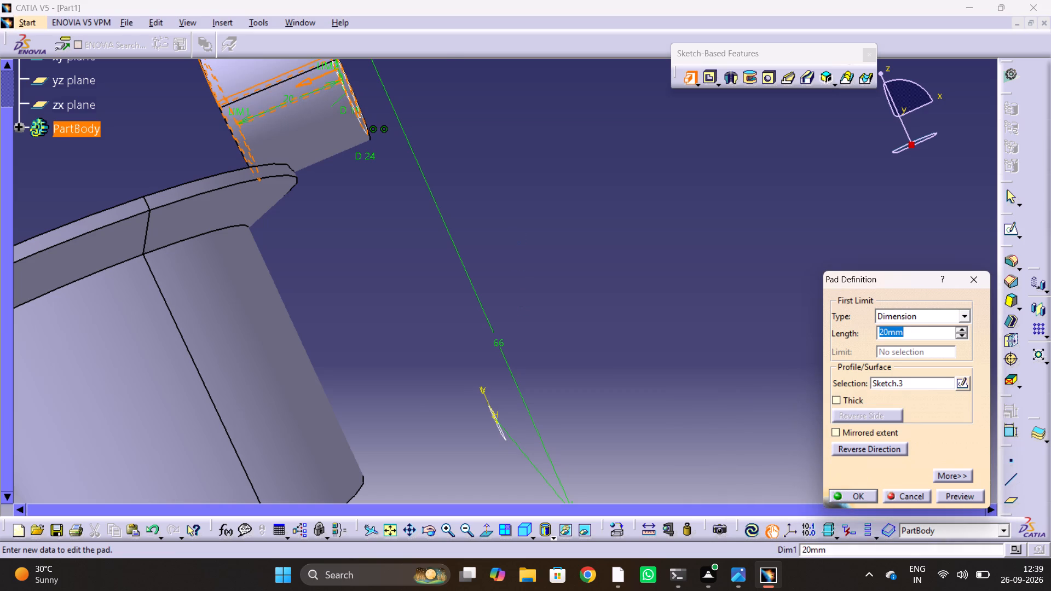
Preview and create the 20 mm pad of the two concentric boss circles, running towards the flange.
ctrl+middle_drag(458, 198, 459, 253)
drag(372, 244, 374, 312)
middle_drag(372, 244, 374, 311)
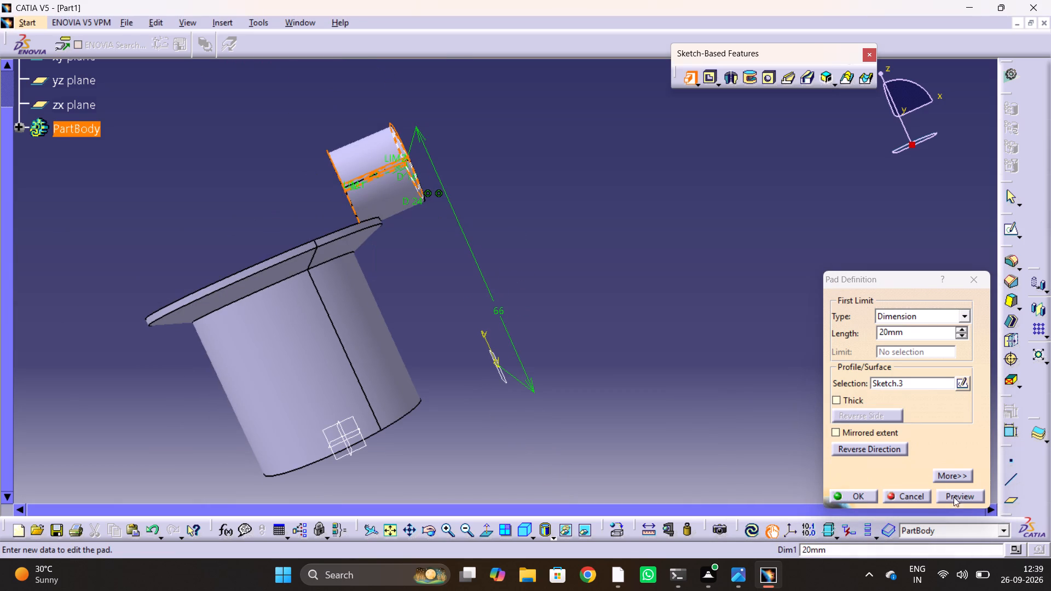
click(968, 503)
click(968, 495)
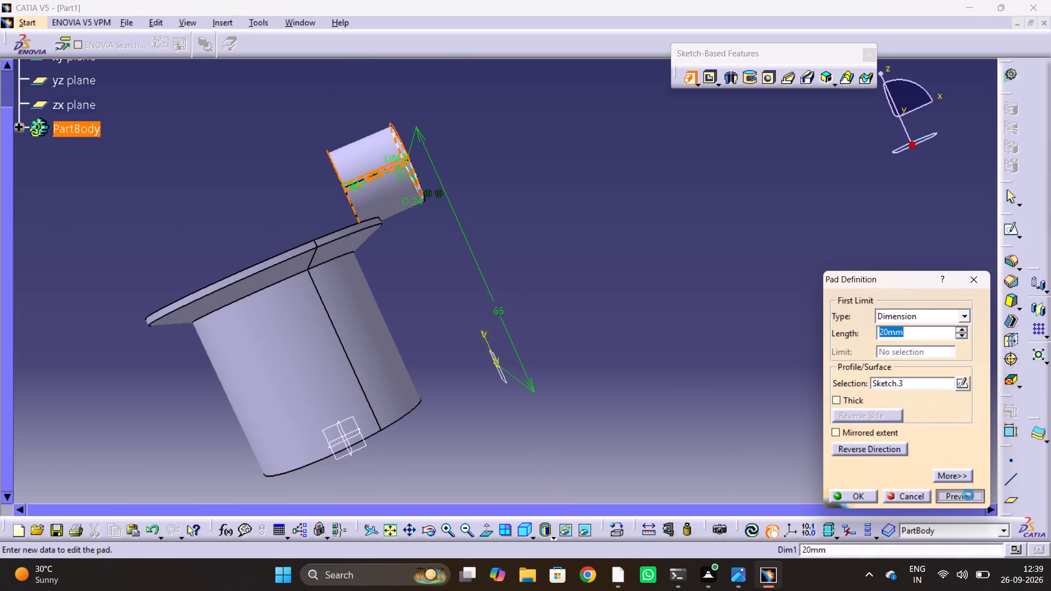
ctrl+middle_drag(392, 115, 405, 199)
ctrl+middle_drag(433, 261, 425, 153)
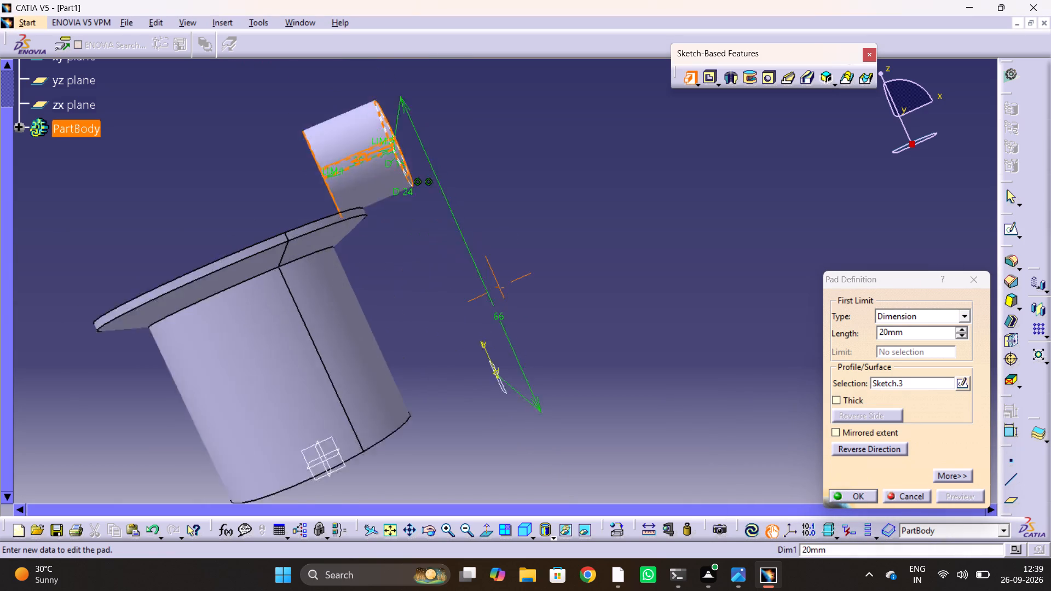
ctrl+middle_drag(425, 153, 435, 113)
scroll(338, 135, down, 1)
middle_drag(337, 135, 459, 188)
drag(337, 135, 459, 188)
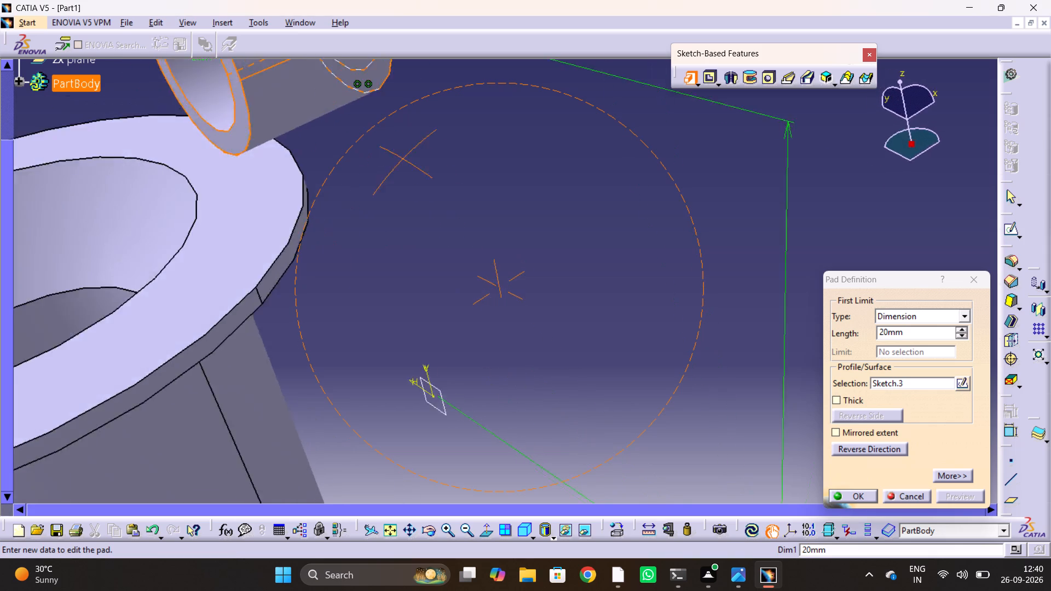
drag(459, 188, 481, 129)
middle_drag(459, 188, 480, 129)
middle_drag(377, 118, 390, 336)
ctrl+middle_drag(322, 313, 330, 175)
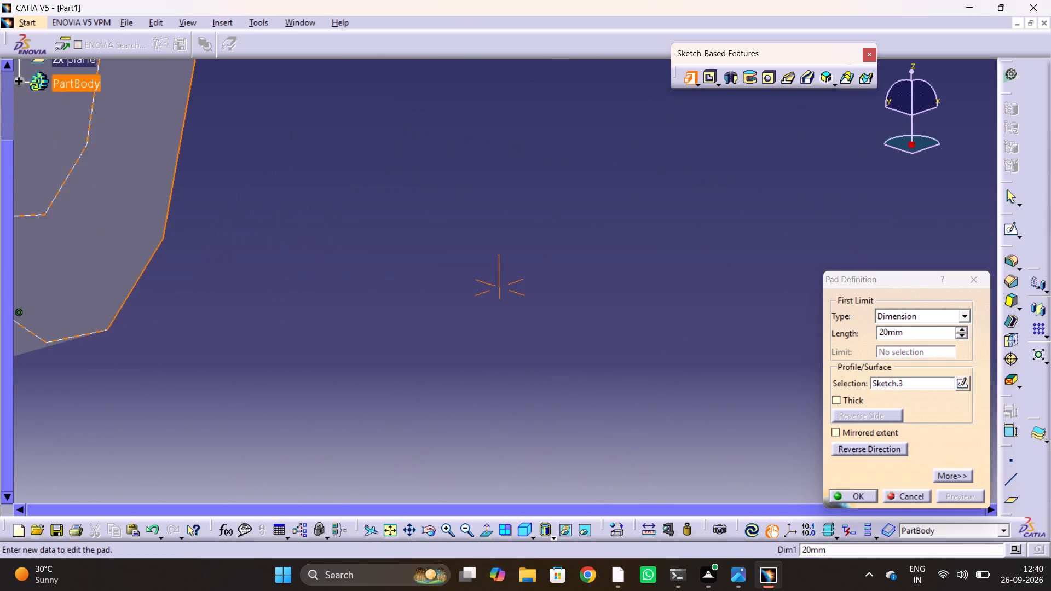
ctrl+middle_drag(285, 206, 273, 383)
middle_drag(420, 317, 329, 227)
drag(420, 317, 329, 227)
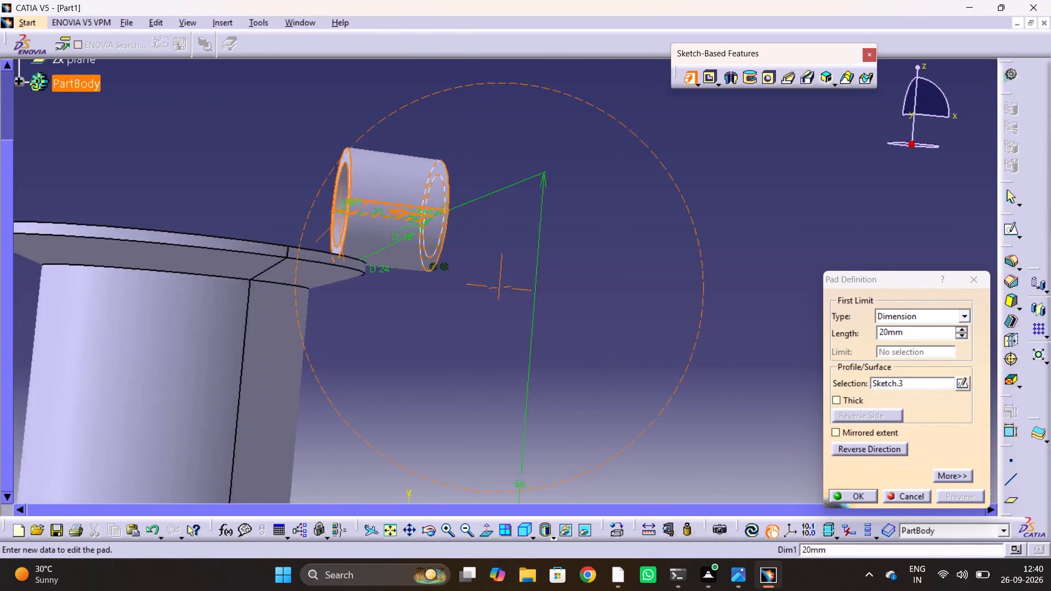
middle_drag(329, 227, 313, 294)
drag(329, 227, 313, 294)
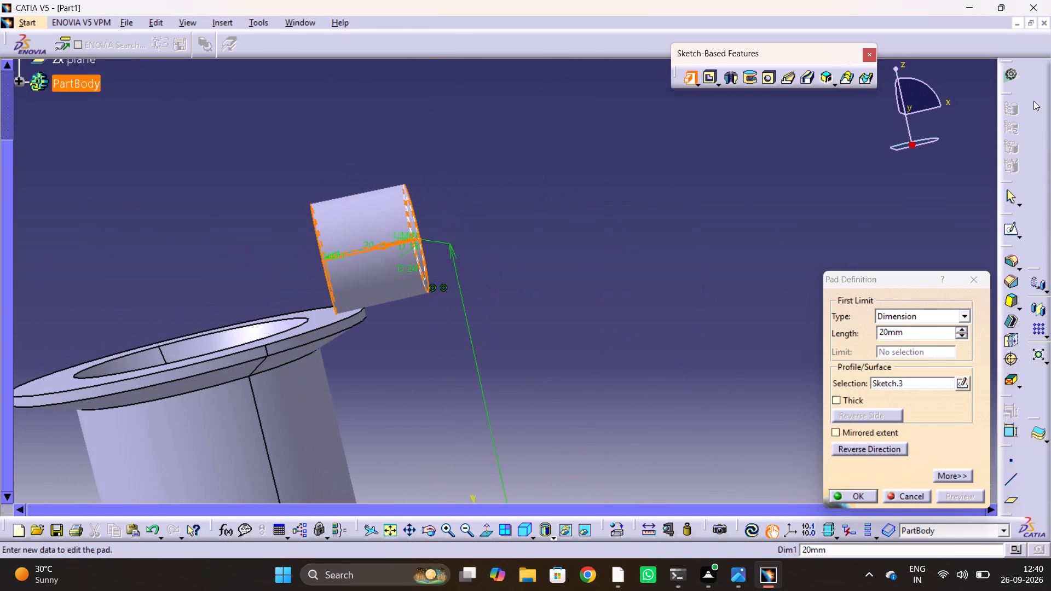
click(851, 496)
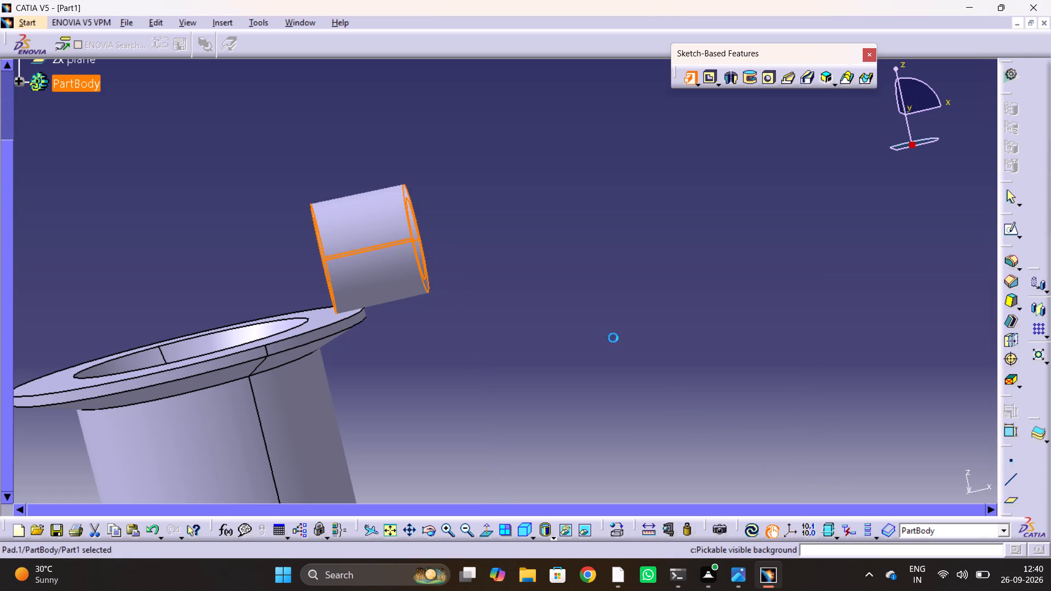
click(550, 276)
Open a sketch on the zx plane and measure the height from the body's bottom edge to the flange's top edge with a dimension.
ctrl+middle_drag(480, 228, 509, 332)
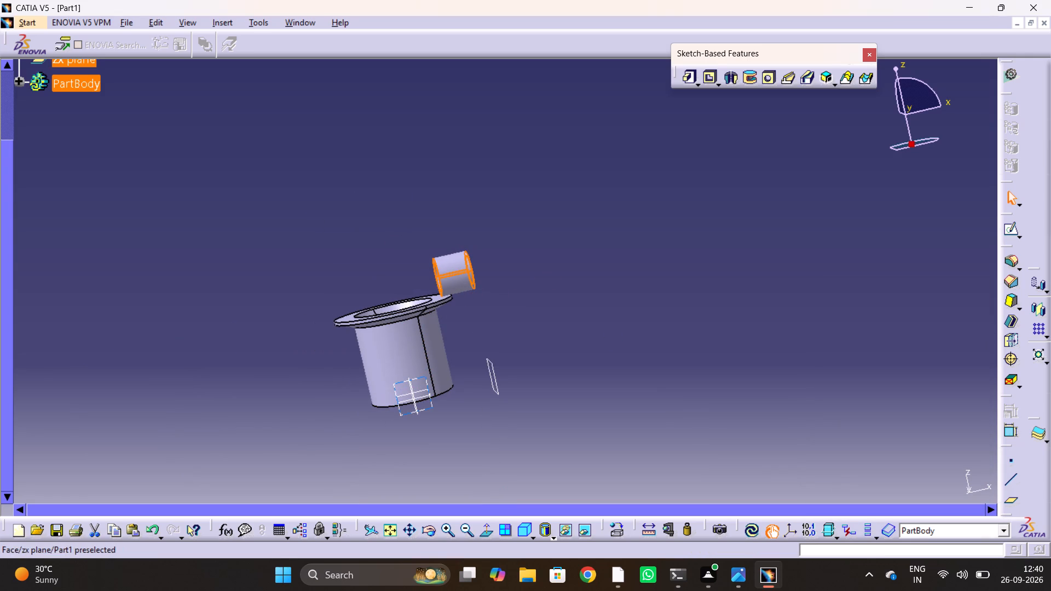
scroll(562, 335, down, 2)
middle_drag(562, 335, 372, 396)
drag(562, 335, 360, 405)
scroll(473, 373, down, 1)
click(459, 380)
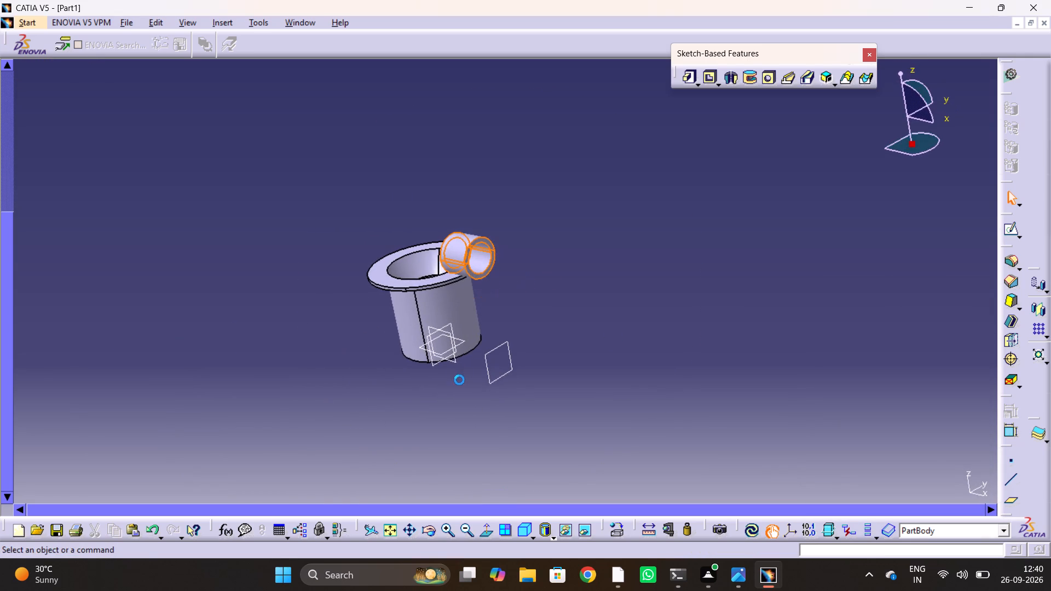
ctrl+middle_drag(482, 304, 496, 283)
ctrl+middle_drag(495, 293, 496, 231)
middle_drag(494, 333, 581, 275)
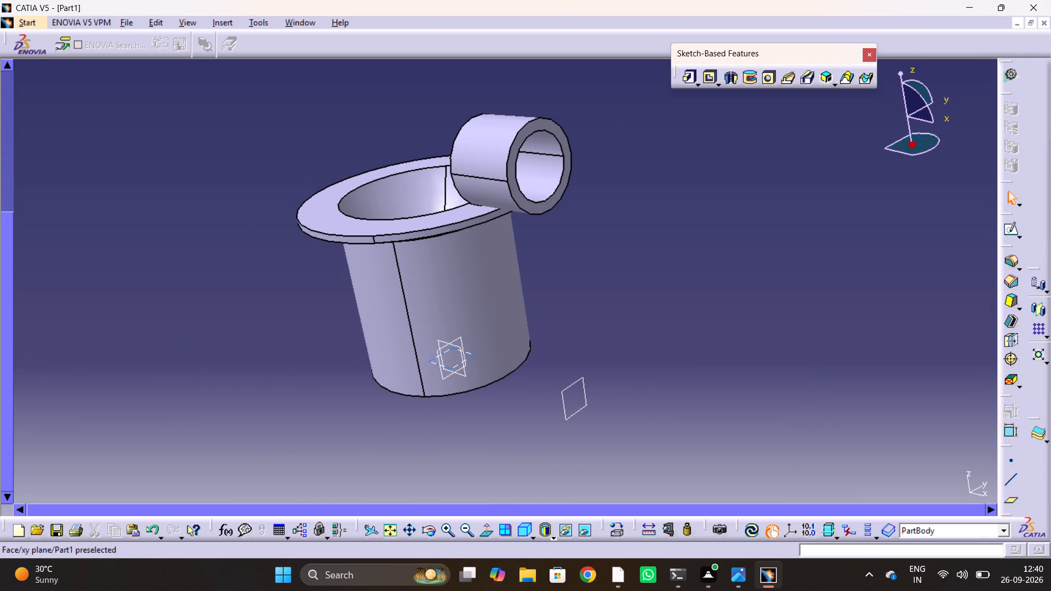
click(465, 375)
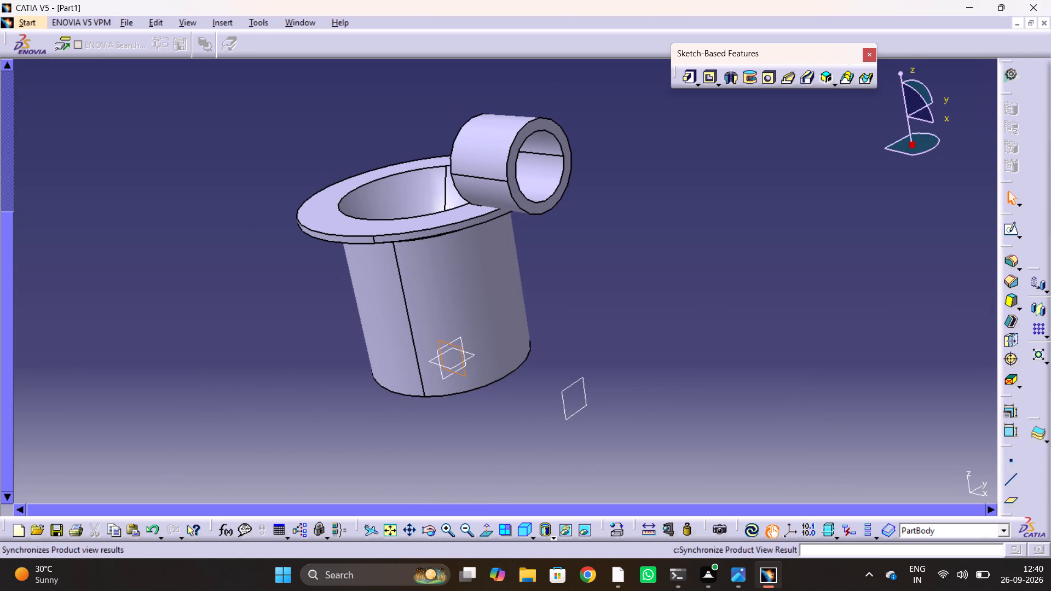
click(1003, 231)
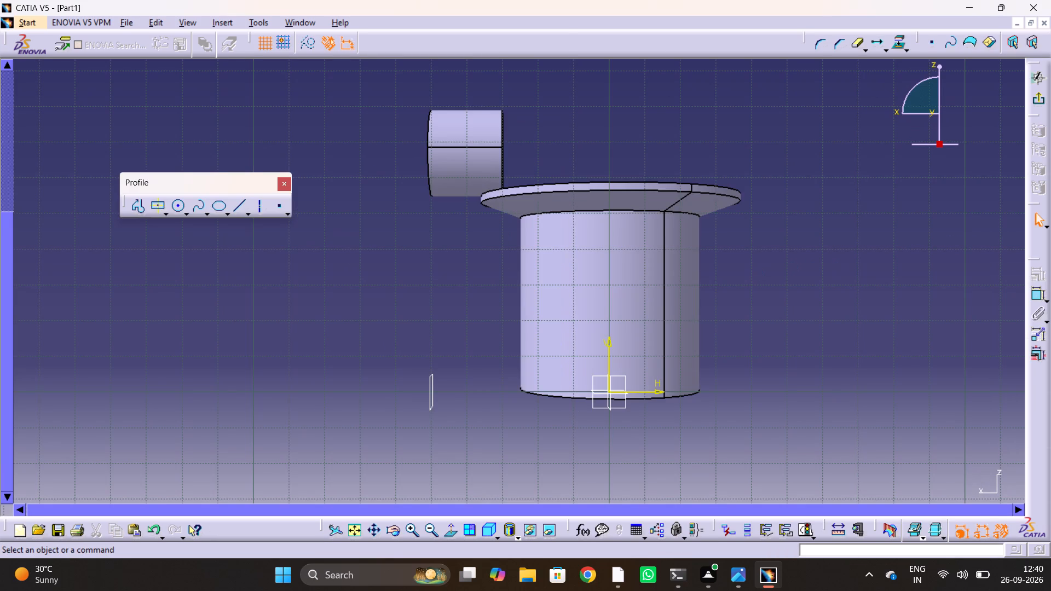
click(1033, 293)
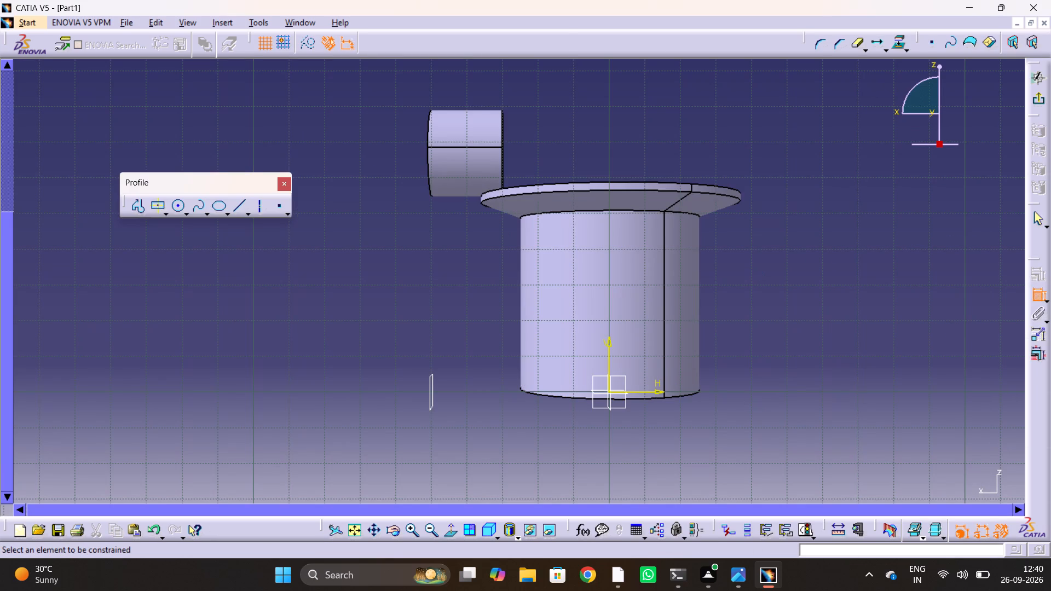
click(681, 399)
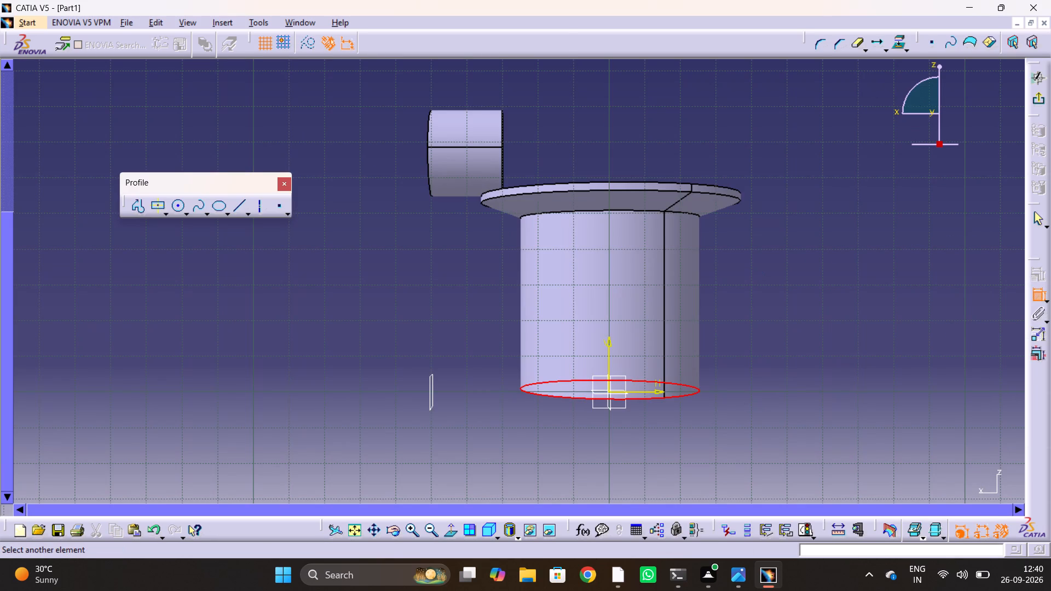
click(657, 181)
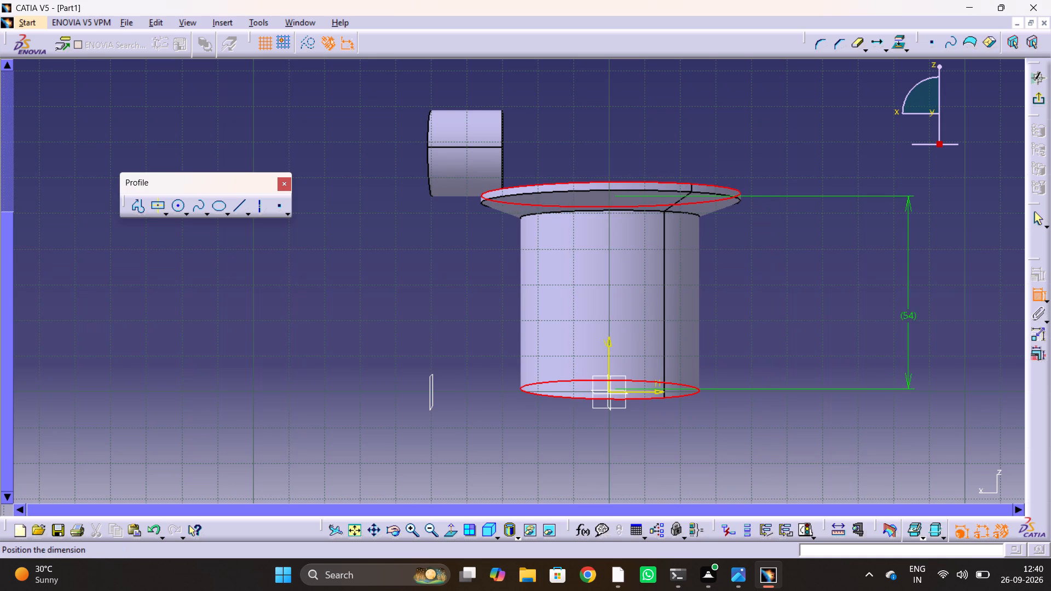
click(909, 318)
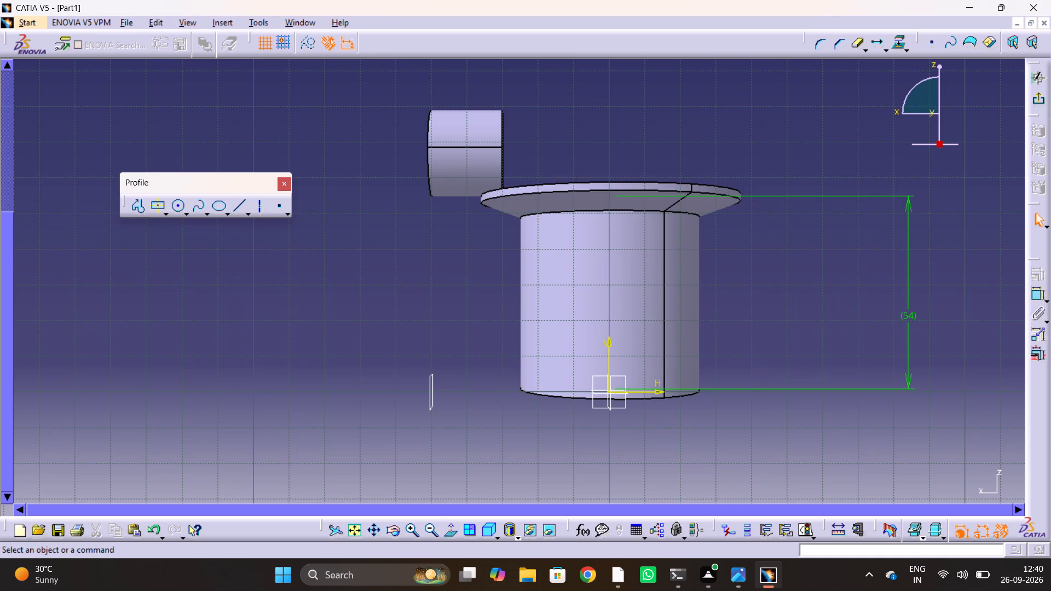
key(Escape)
key(Escape)
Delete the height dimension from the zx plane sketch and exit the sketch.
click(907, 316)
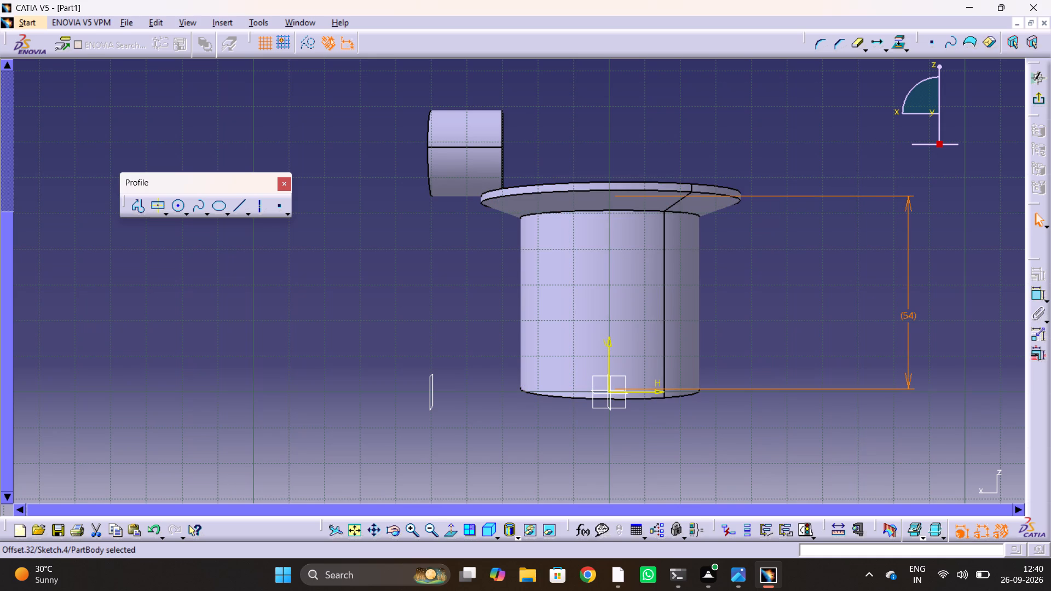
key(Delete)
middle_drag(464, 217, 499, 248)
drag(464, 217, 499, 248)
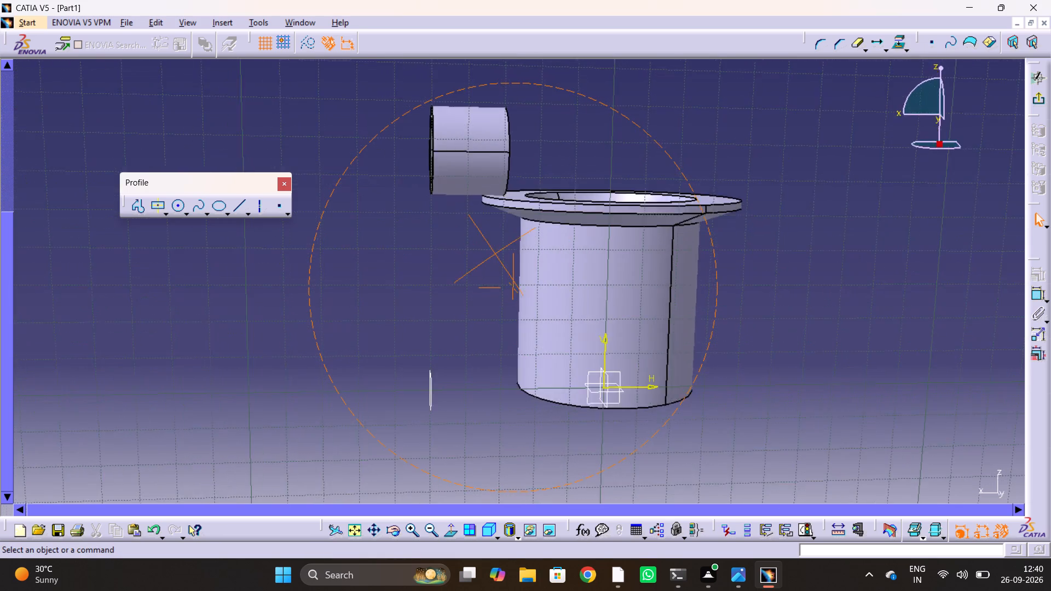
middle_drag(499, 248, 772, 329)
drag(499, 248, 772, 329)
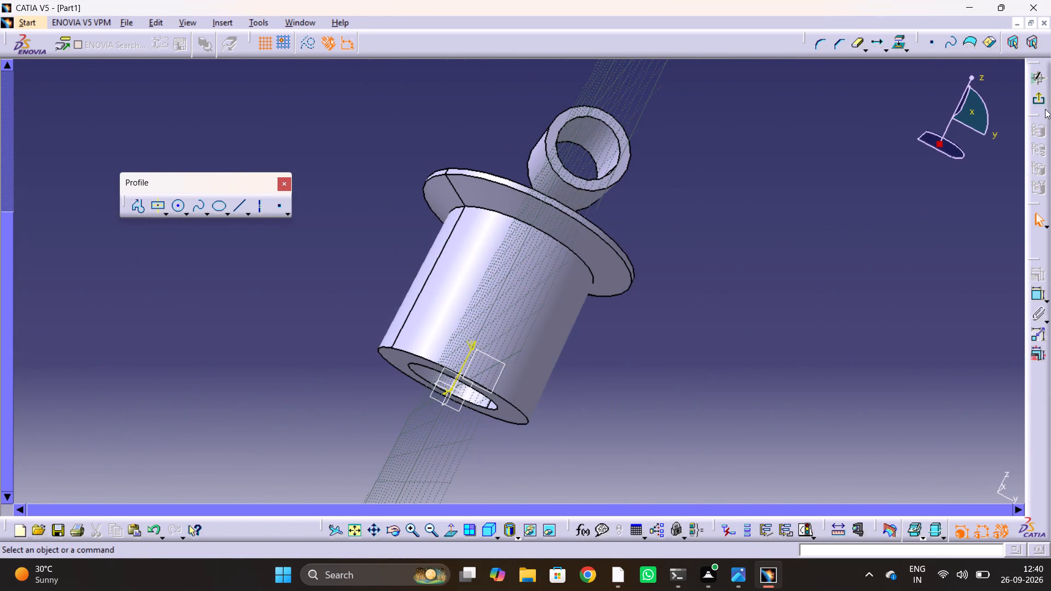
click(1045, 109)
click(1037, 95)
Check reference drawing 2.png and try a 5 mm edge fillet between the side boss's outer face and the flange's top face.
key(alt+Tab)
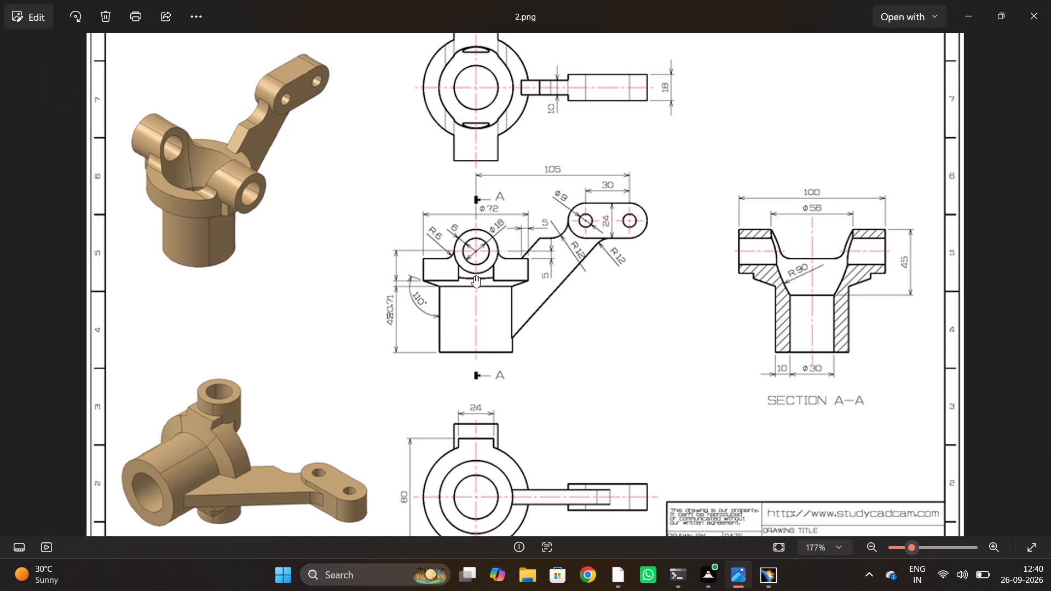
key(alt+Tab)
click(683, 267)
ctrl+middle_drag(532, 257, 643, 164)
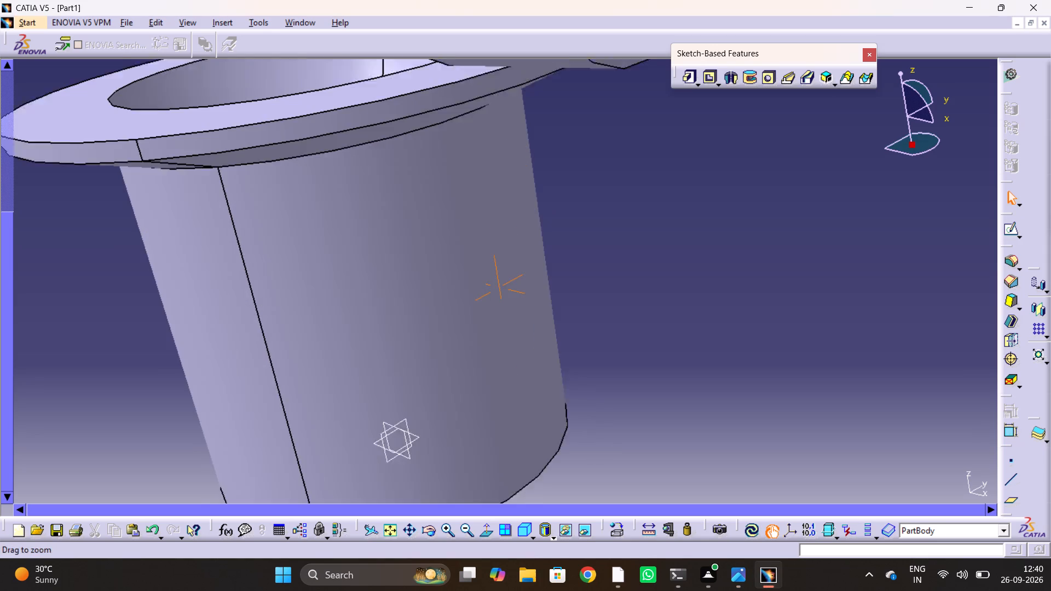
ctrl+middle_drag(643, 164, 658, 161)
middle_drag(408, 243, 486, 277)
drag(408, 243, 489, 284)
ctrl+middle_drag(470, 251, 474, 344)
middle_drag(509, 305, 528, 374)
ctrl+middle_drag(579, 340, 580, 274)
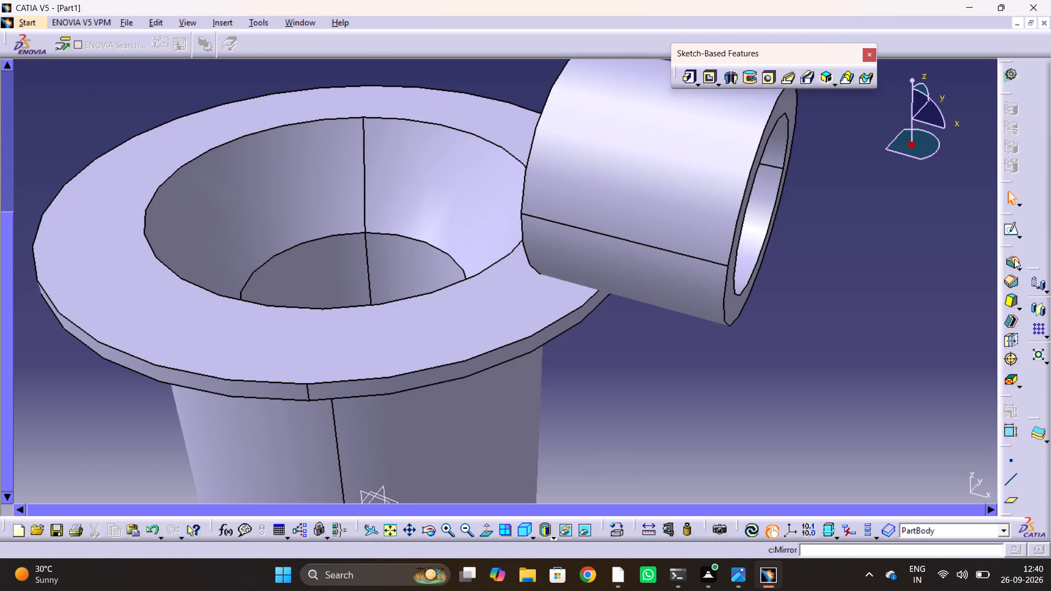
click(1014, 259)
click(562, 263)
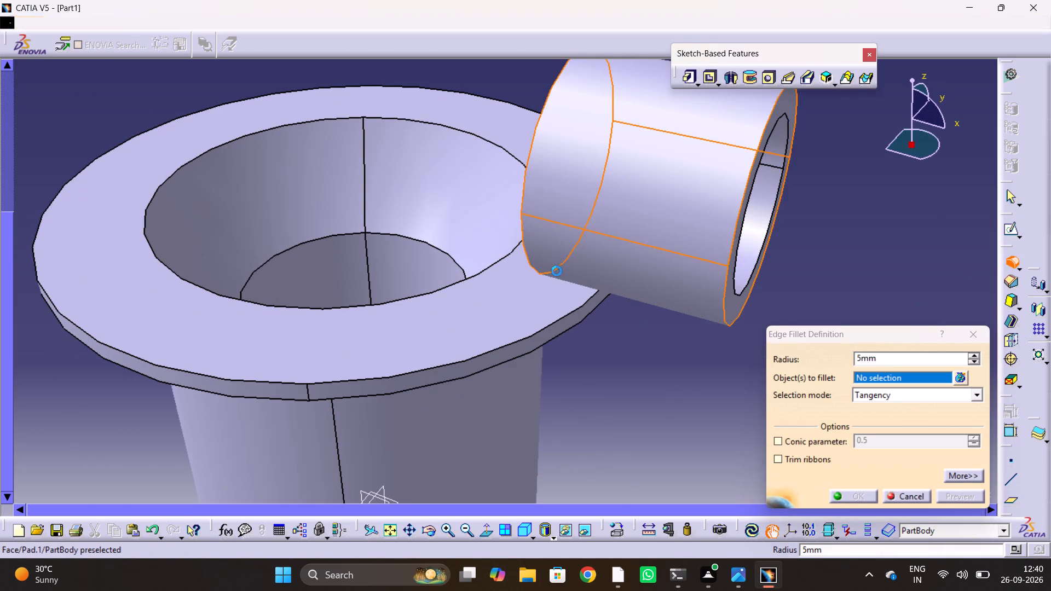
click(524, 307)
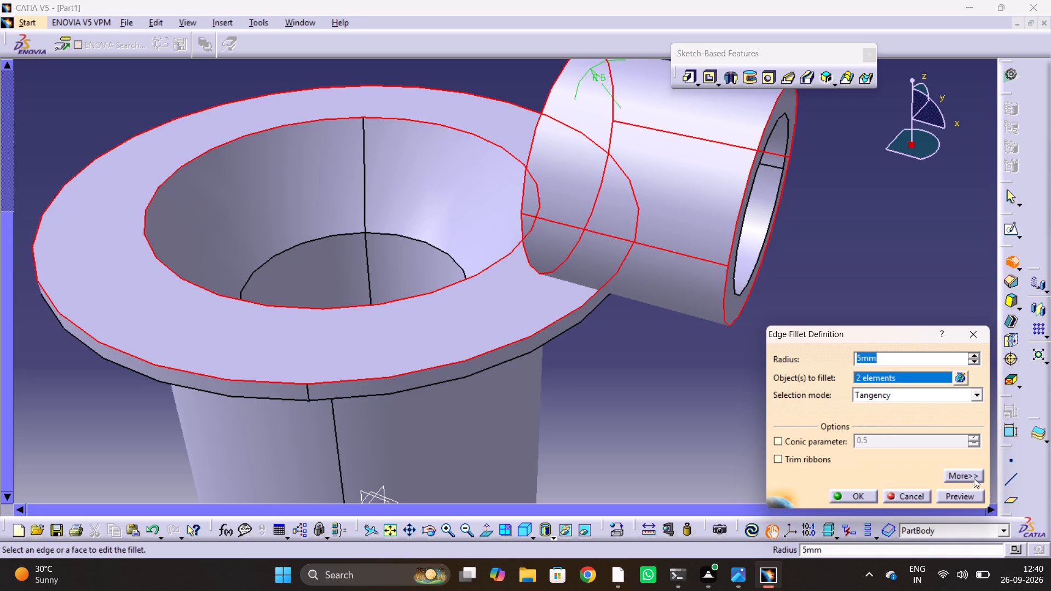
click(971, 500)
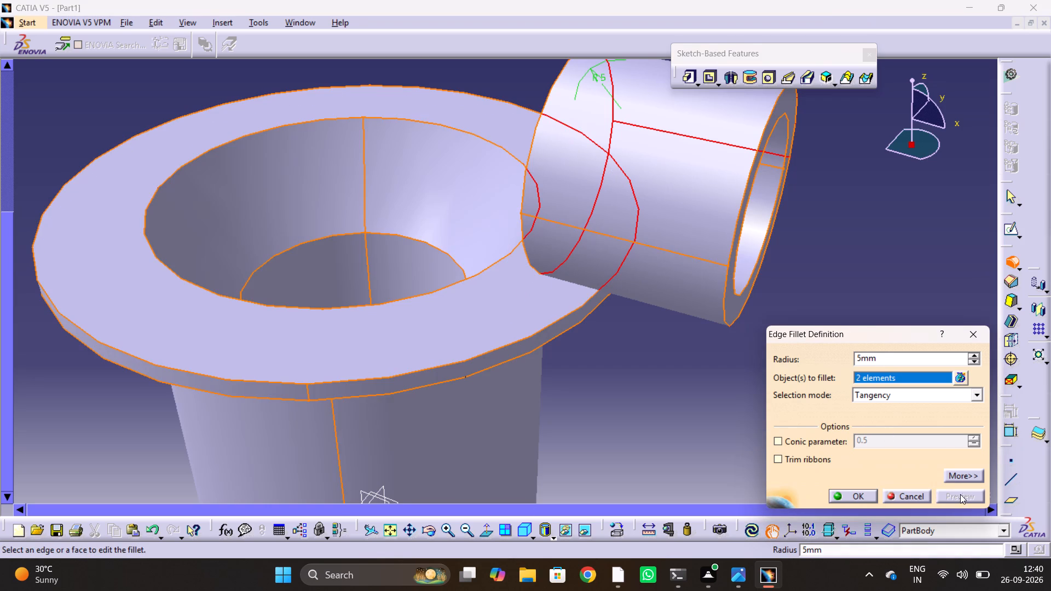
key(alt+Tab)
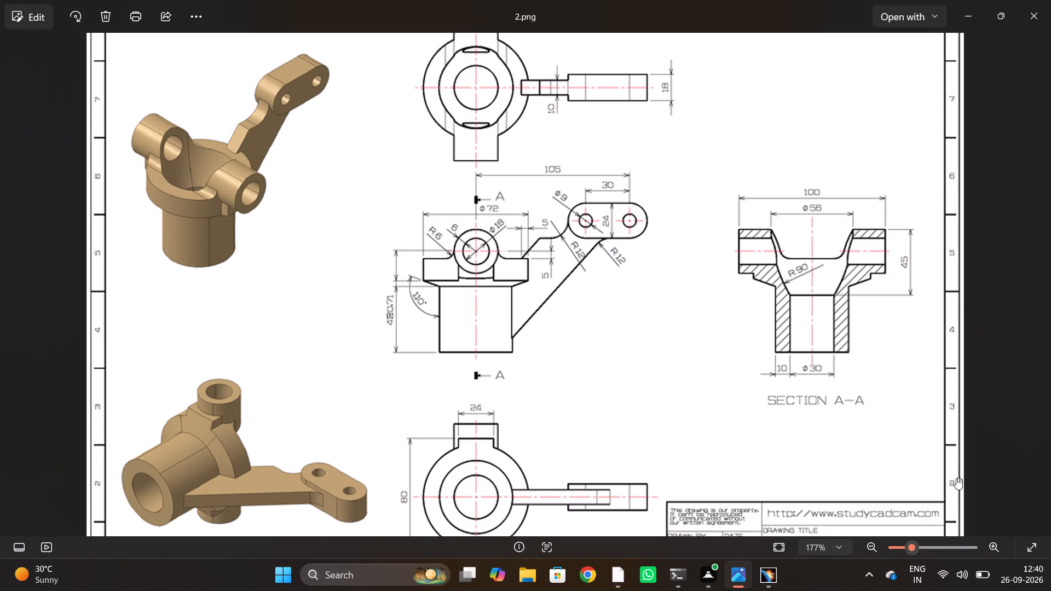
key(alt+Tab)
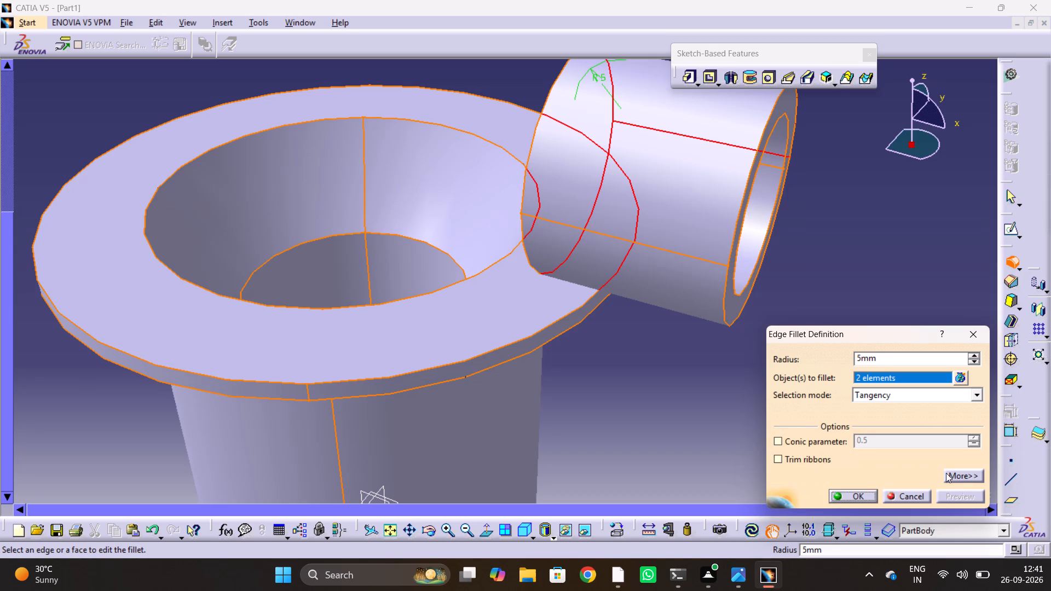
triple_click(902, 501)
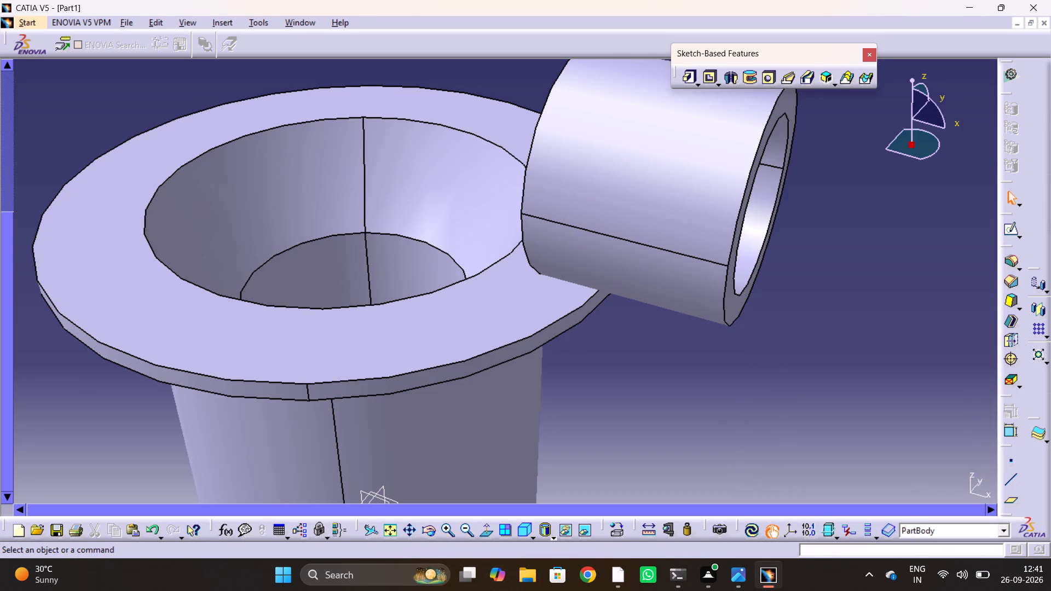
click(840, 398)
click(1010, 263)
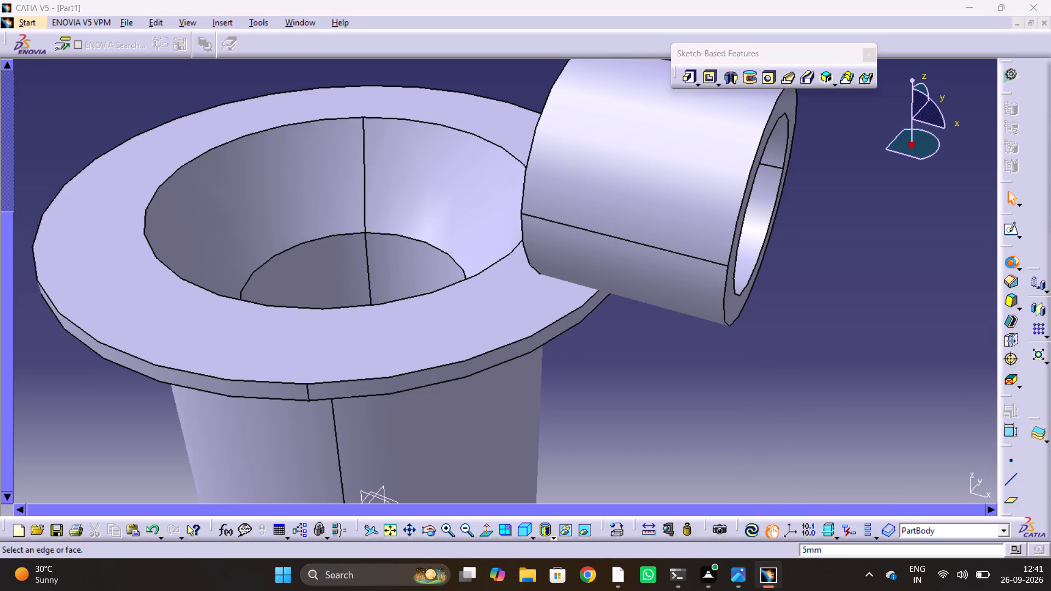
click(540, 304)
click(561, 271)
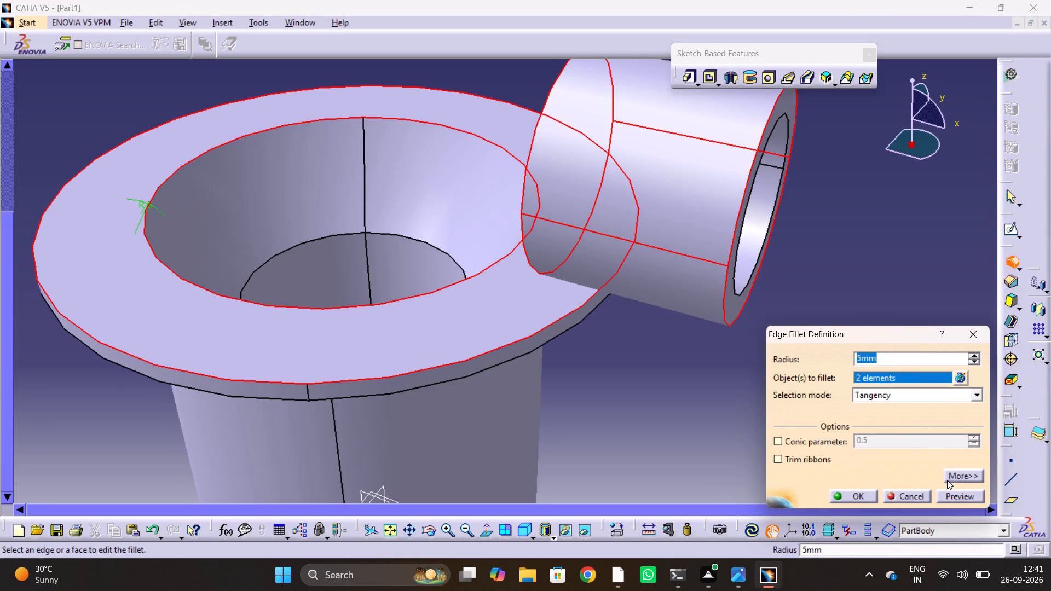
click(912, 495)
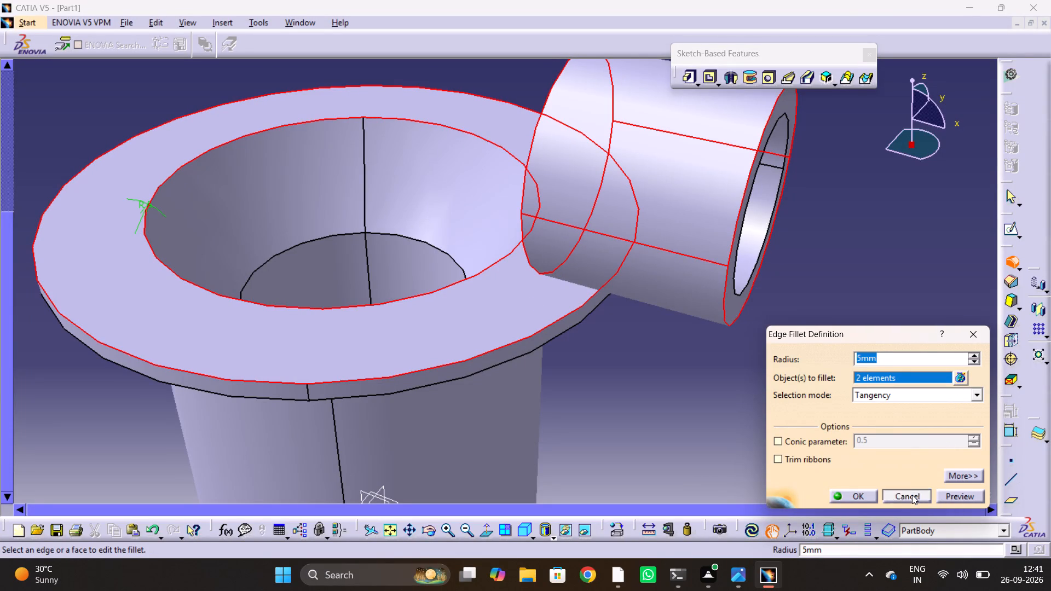
Examine the junction between the side boss and the flange from the side and from below.
middle_drag(809, 472, 556, 362)
drag(809, 472, 558, 375)
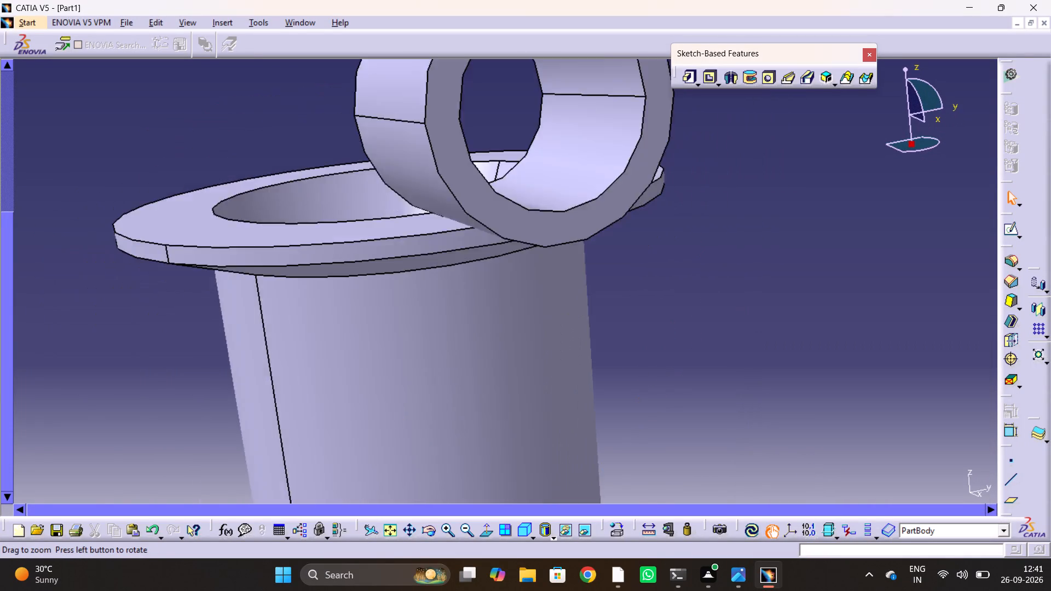
middle_drag(556, 362, 575, 355)
middle_drag(538, 344, 505, 269)
drag(538, 344, 505, 269)
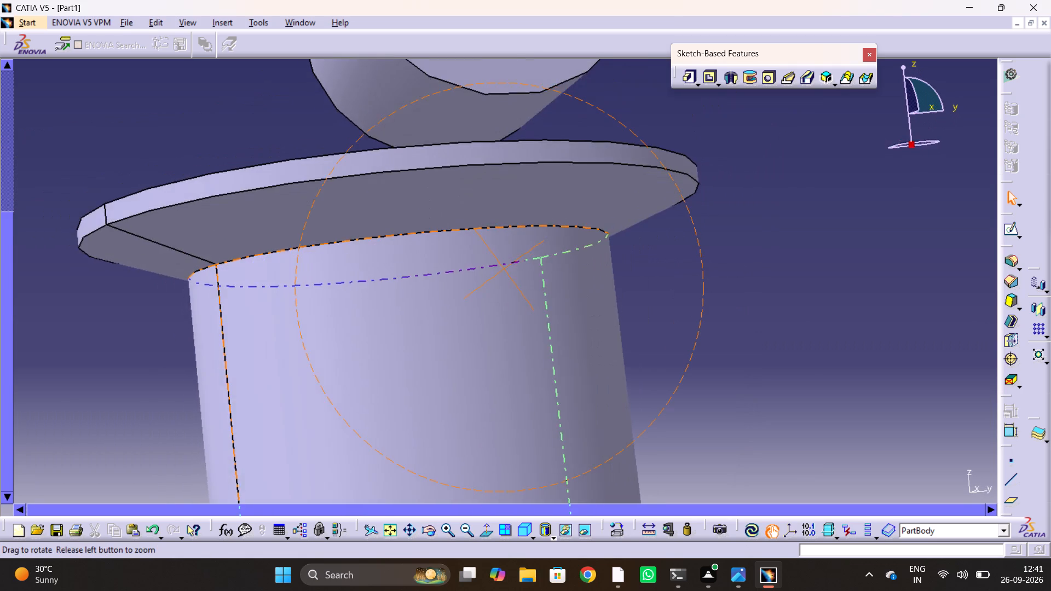
drag(505, 269, 467, 317)
middle_drag(505, 269, 467, 317)
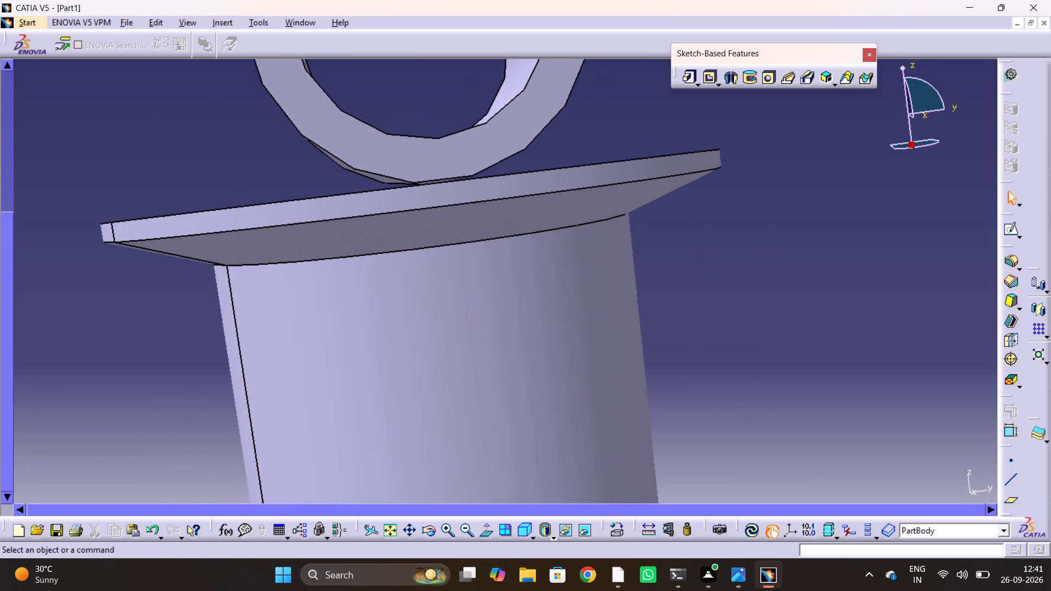
Examine the side boss and flange from the front, from above and from the outer side.
ctrl+middle_drag(661, 257, 650, 332)
ctrl+scroll(666, 269, down, 1)
middle_drag(598, 346, 453, 383)
drag(598, 346, 495, 392)
ctrl+middle_drag(496, 290, 496, 280)
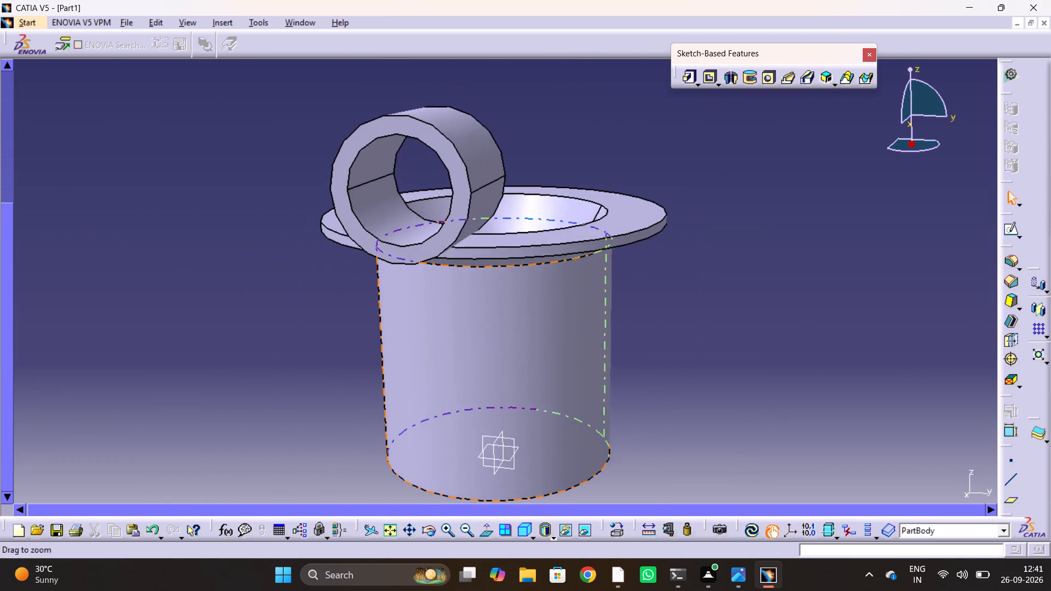
ctrl+middle_drag(496, 280, 506, 243)
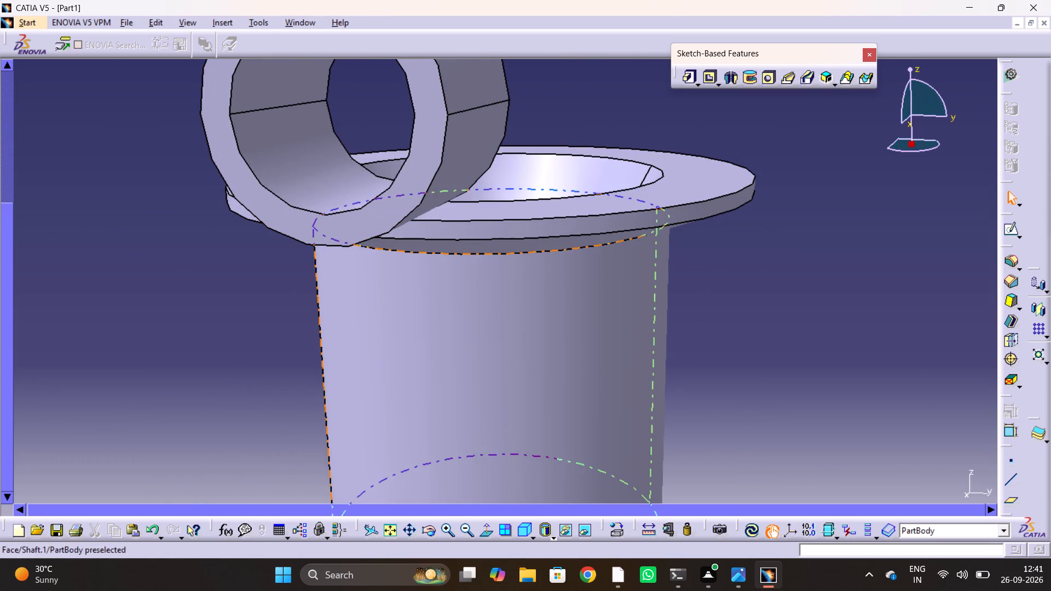
ctrl+middle_drag(628, 245, 640, 319)
scroll(569, 363, down, 1)
middle_drag(569, 362, 702, 358)
drag(569, 362, 702, 358)
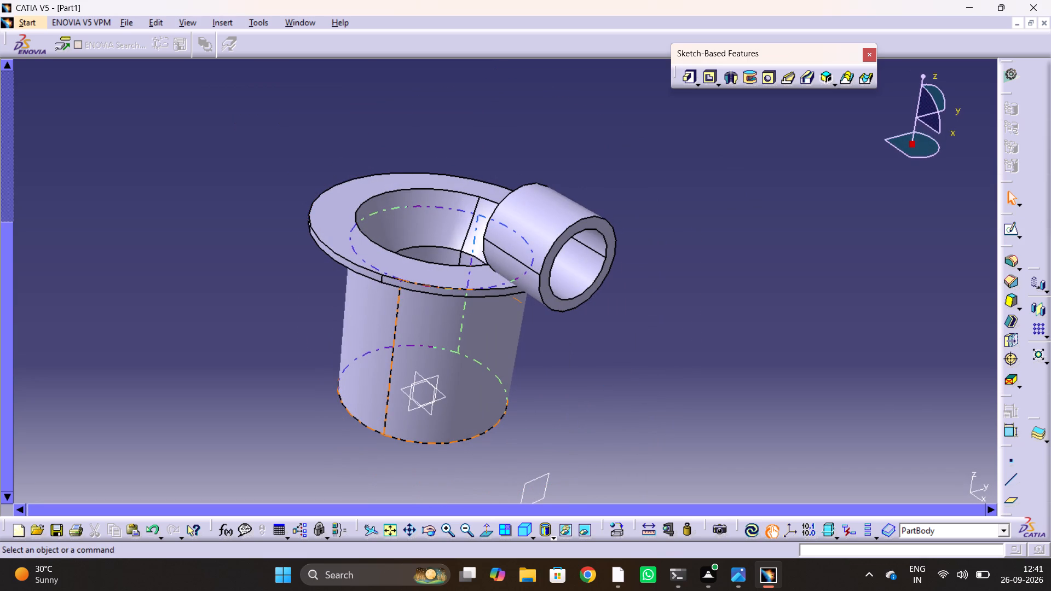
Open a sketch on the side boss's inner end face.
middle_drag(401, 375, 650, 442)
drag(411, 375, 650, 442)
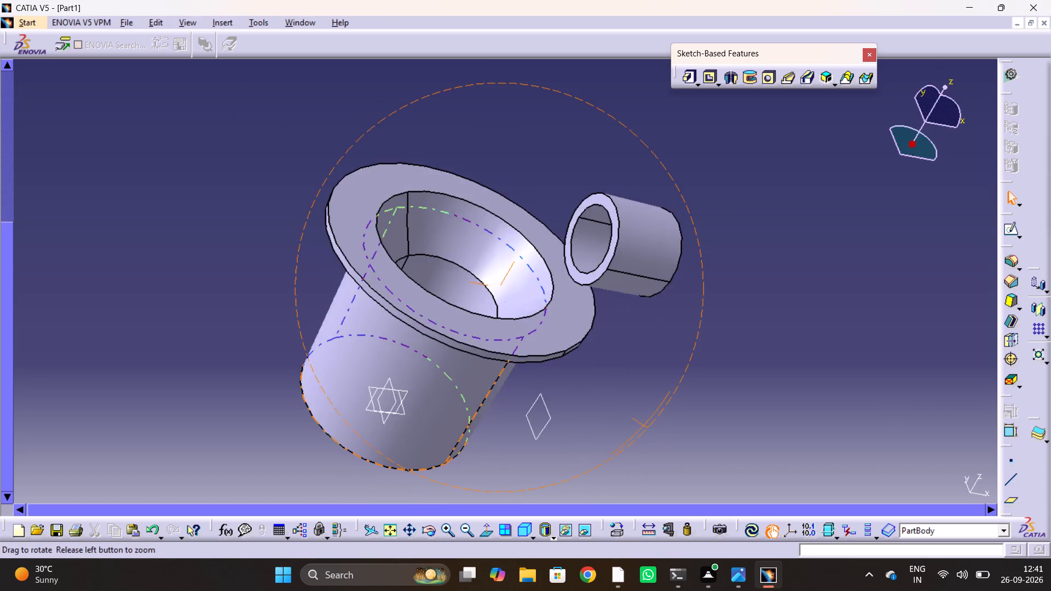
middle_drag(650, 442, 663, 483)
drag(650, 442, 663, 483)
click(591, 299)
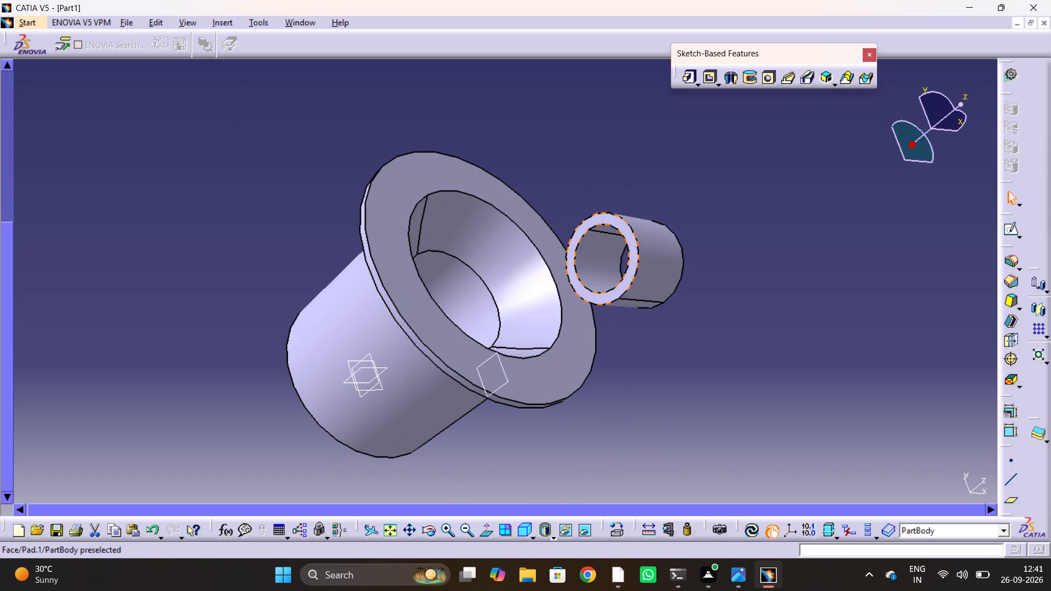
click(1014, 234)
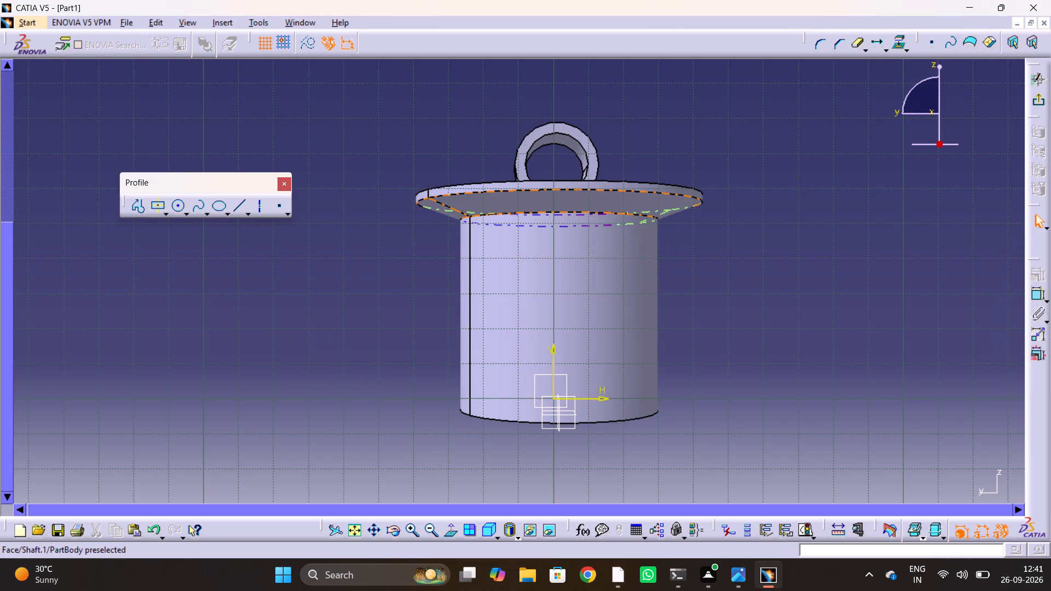
Examine how the side boss meets the flange's top face and compare it with the front view in reference drawing 2.png.
middle_drag(515, 203, 519, 291)
drag(514, 204, 519, 291)
ctrl+middle_drag(590, 192, 657, 28)
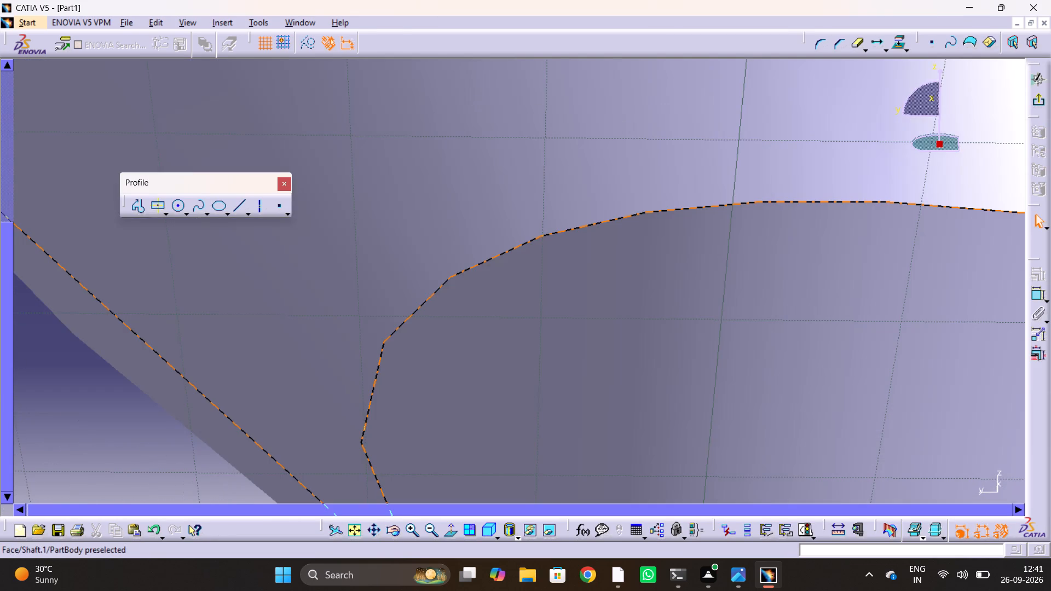
ctrl+middle_drag(657, 86, 659, 203)
middle_drag(656, 155, 557, 227)
middle_drag(519, 238, 525, 182)
scroll(519, 238, down, 1)
drag(519, 238, 525, 182)
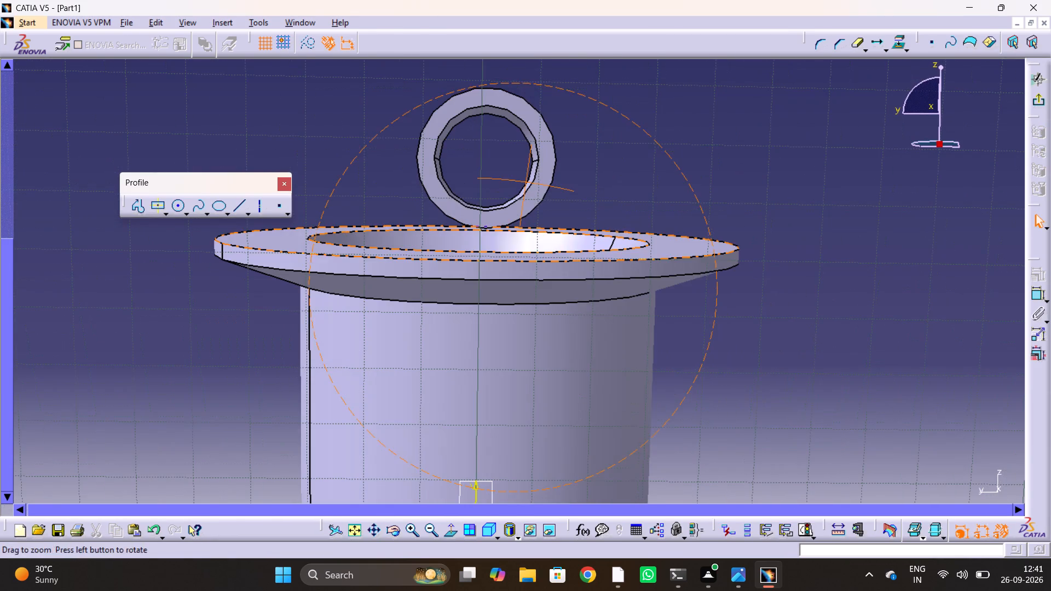
middle_drag(525, 182, 528, 182)
ctrl+middle_drag(496, 175, 494, 163)
middle_drag(482, 190, 452, 295)
ctrl+middle_drag(456, 330, 460, 282)
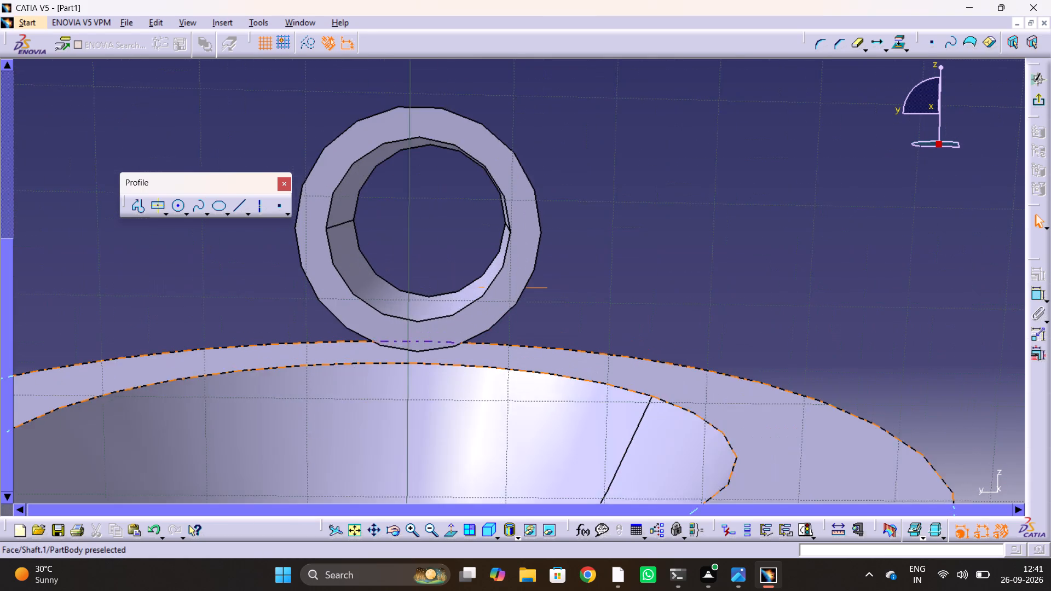
ctrl+middle_drag(460, 282, 470, 269)
key(alt+Tab)
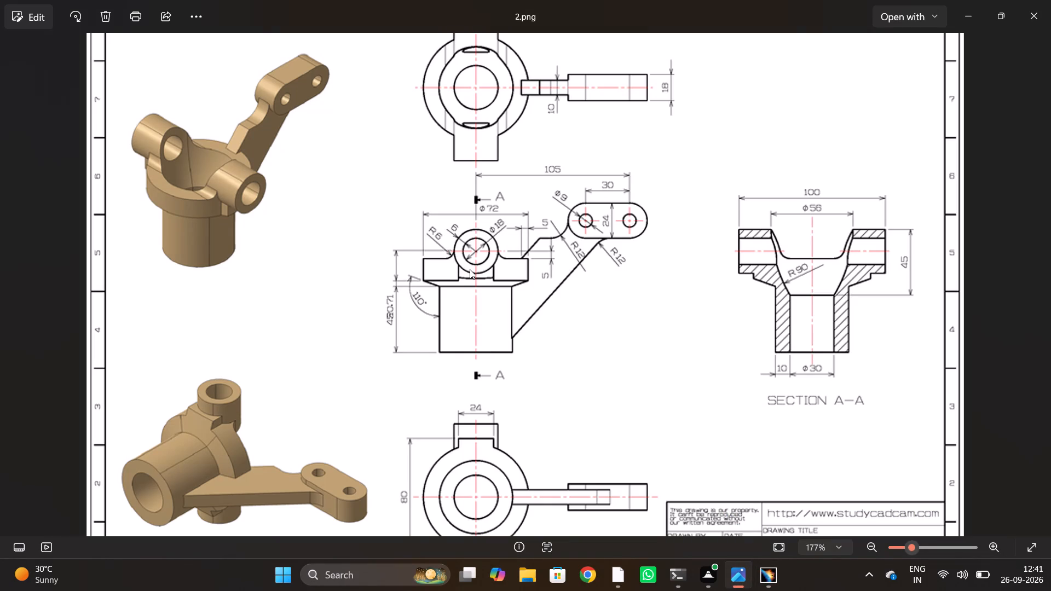
key(alt+Tab)
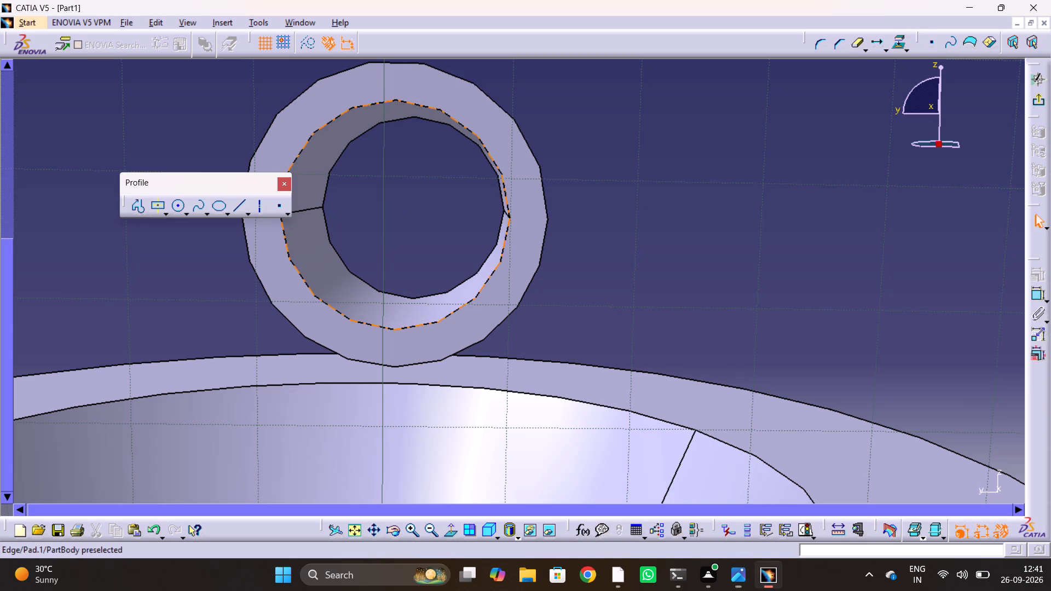
key(alt+Tab)
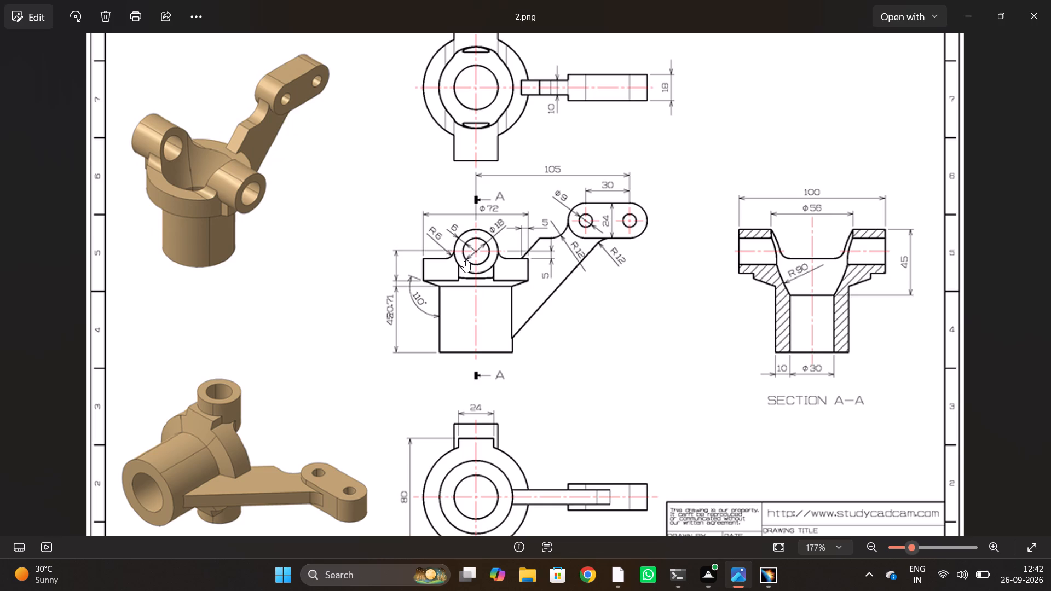
key(alt+Tab)
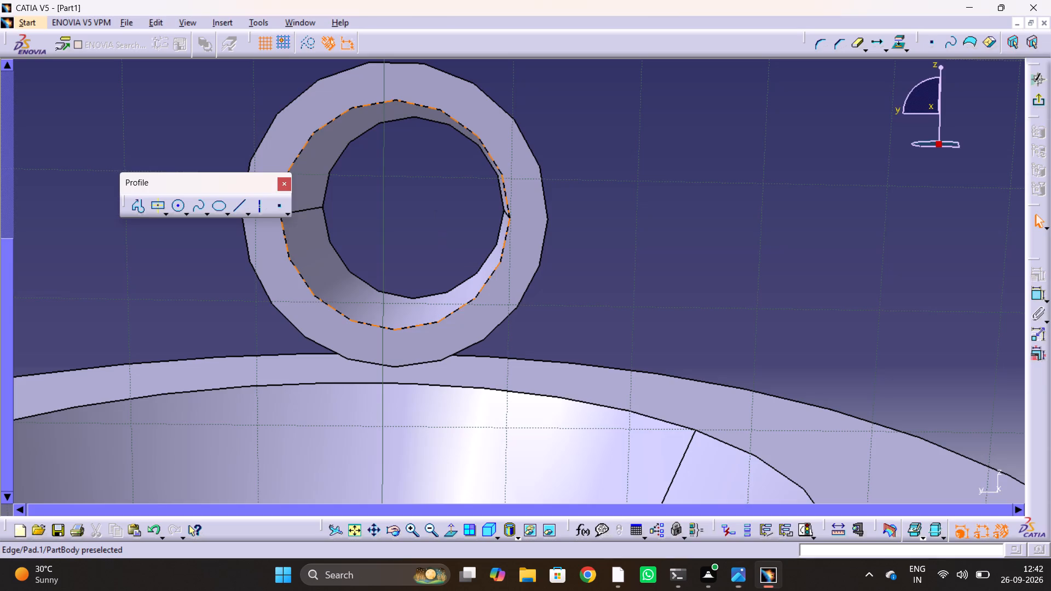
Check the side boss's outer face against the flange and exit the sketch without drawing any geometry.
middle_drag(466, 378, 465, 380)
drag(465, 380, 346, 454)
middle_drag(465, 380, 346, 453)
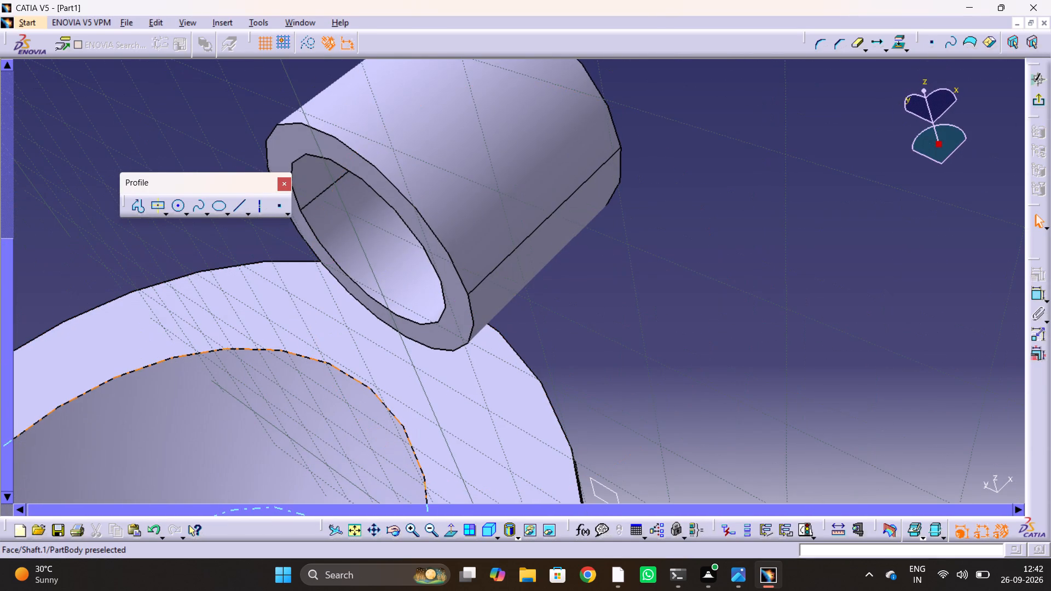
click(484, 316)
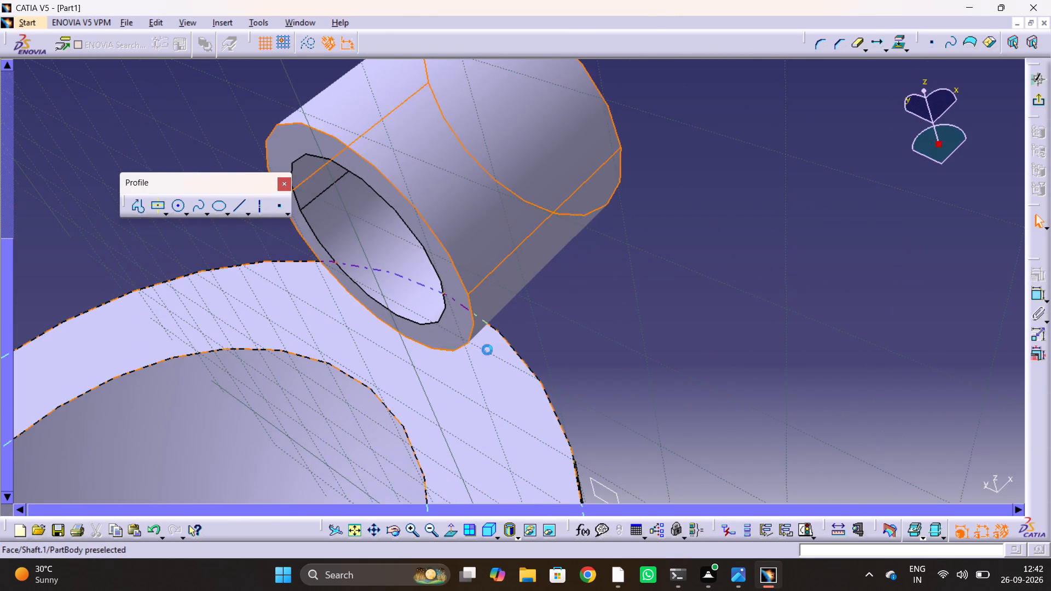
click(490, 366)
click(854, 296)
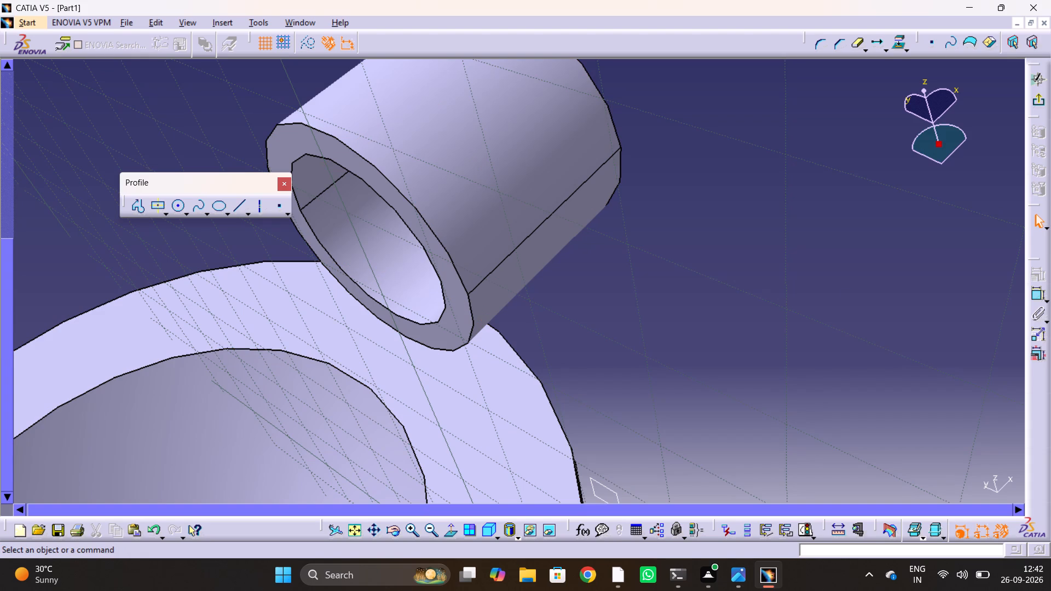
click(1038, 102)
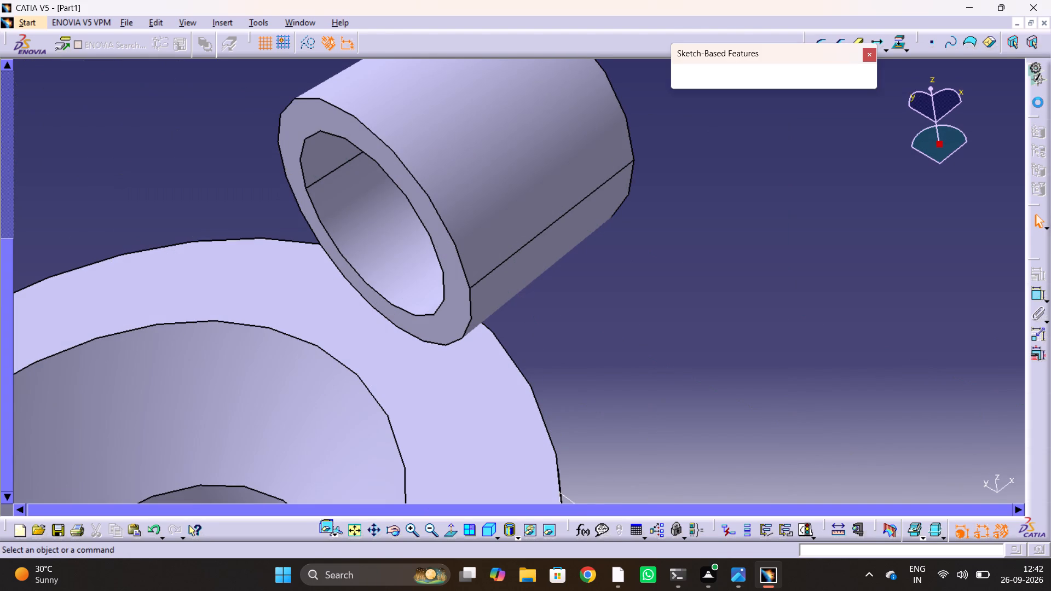
Examine the gap between the side boss and the flange from several directions and compare it with reference drawing 2.png.
ctrl+middle_drag(566, 275, 570, 339)
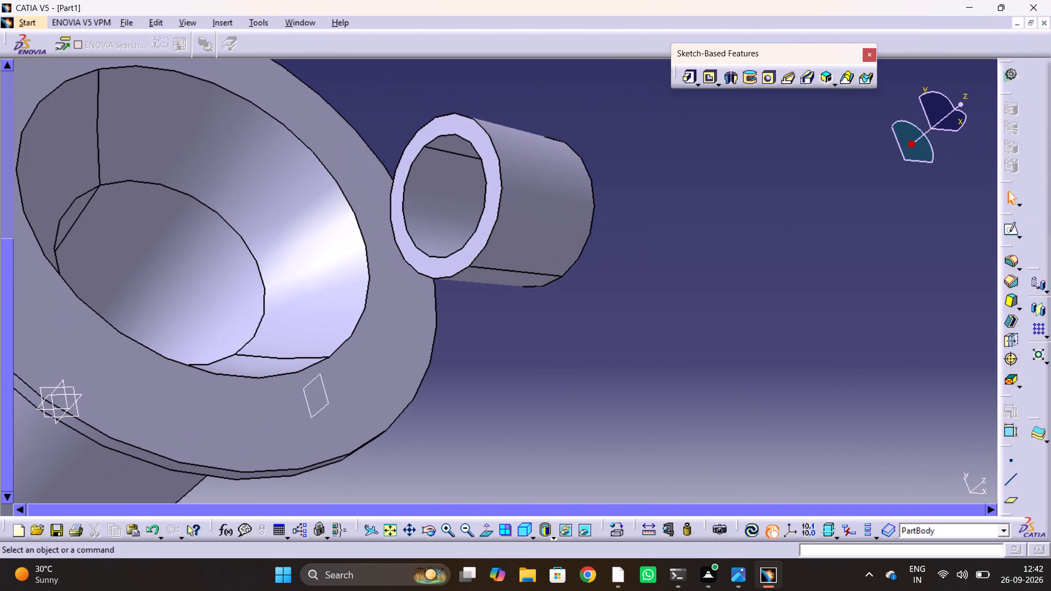
middle_drag(549, 371, 198, 179)
drag(549, 371, 198, 179)
ctrl+middle_drag(632, 394, 617, 345)
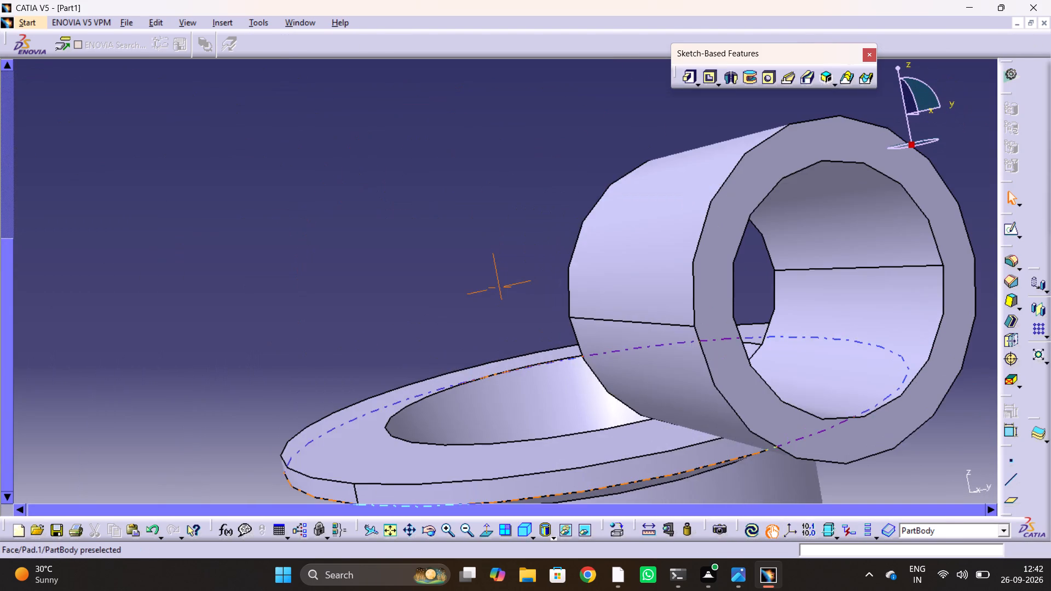
key(alt+Tab)
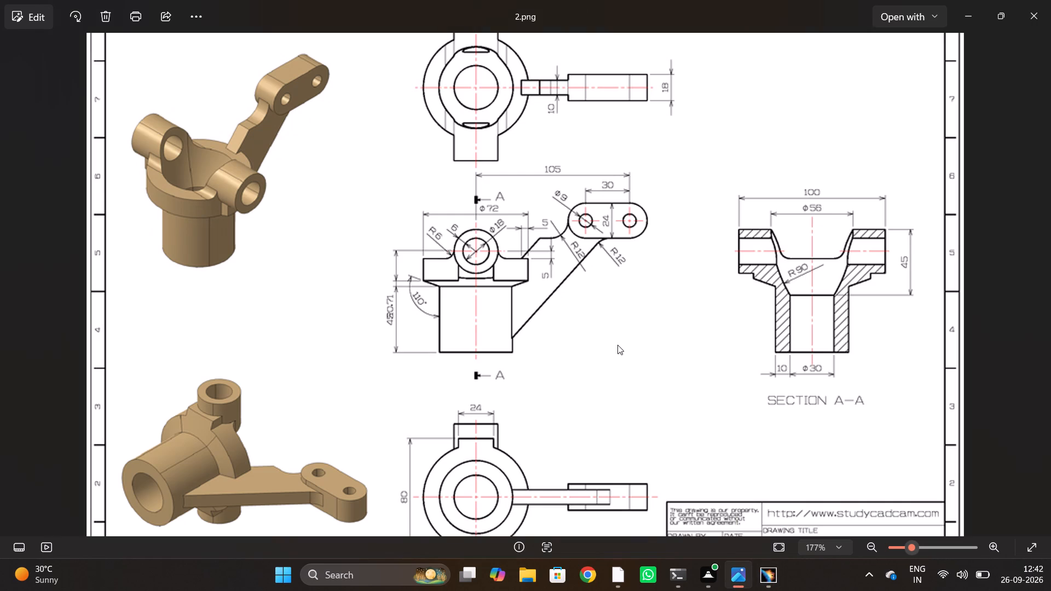
key(alt+Tab)
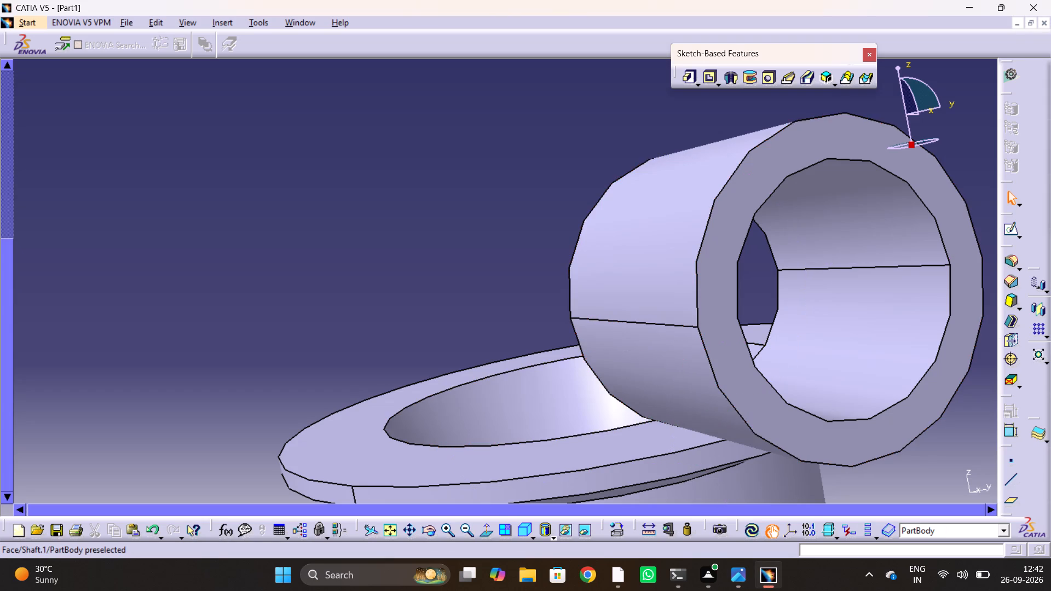
ctrl+middle_drag(701, 372, 715, 427)
middle_drag(729, 425, 641, 363)
drag(729, 425, 641, 363)
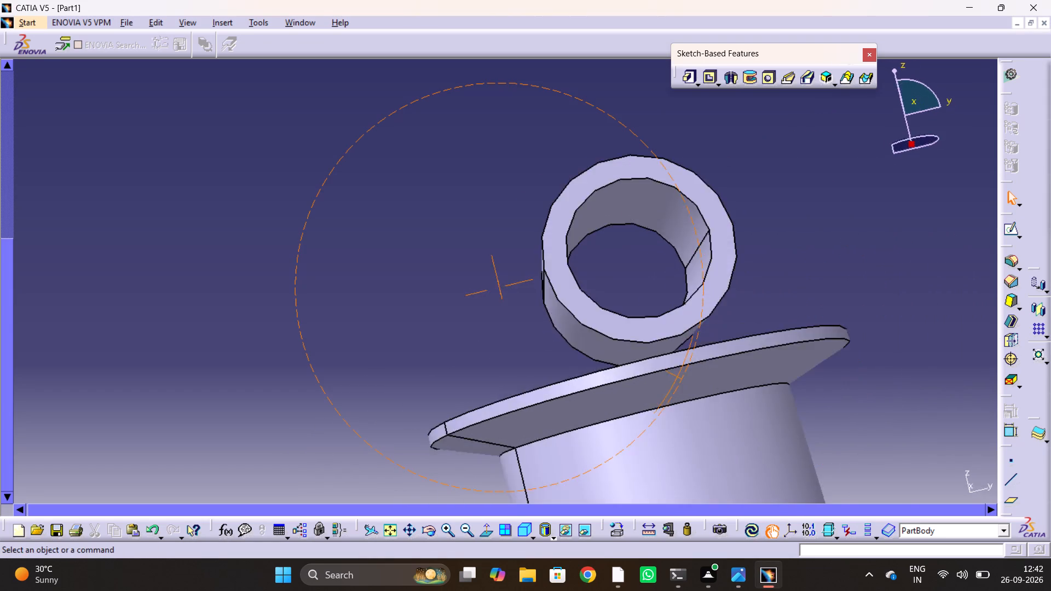
drag(641, 363, 501, 444)
middle_drag(641, 363, 501, 444)
ctrl+middle_click(673, 354)
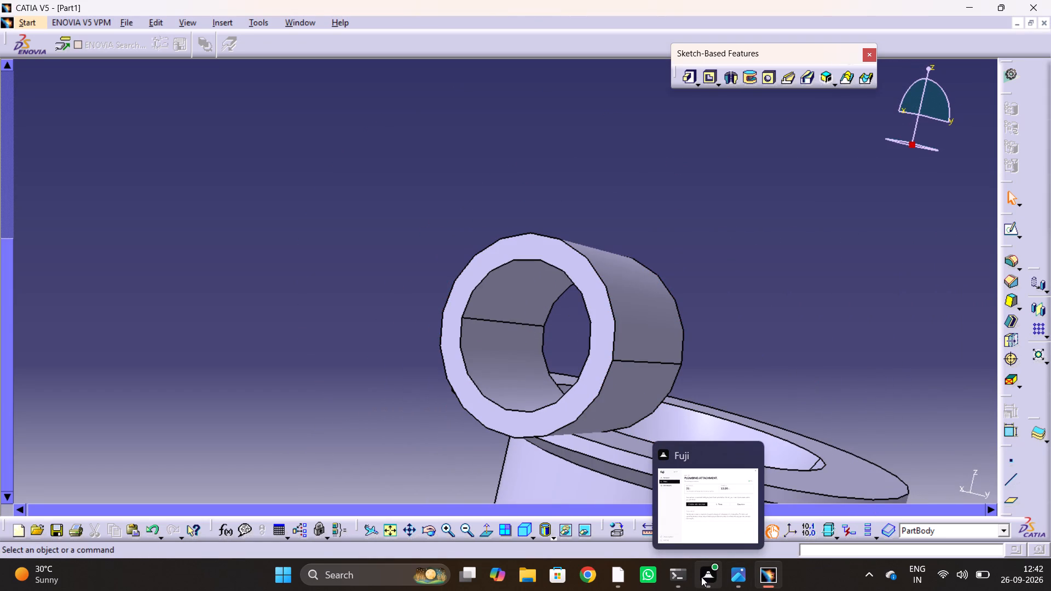
click(799, 341)
ctrl+middle_drag(737, 248, 758, 375)
middle_drag(610, 371, 605, 371)
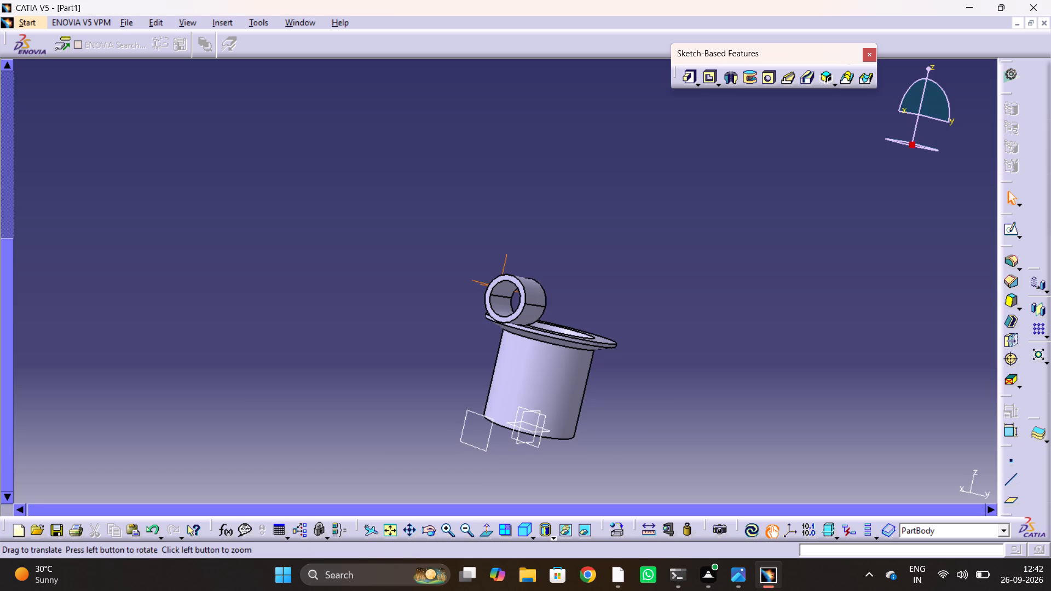
middle_drag(605, 371, 600, 364)
middle_drag(557, 363, 477, 432)
drag(557, 363, 471, 409)
ctrl+middle_drag(615, 322, 611, 221)
Study the pictorial view and section A-A in reference drawing 2.png for how the side boss joins the body.
key(alt+Tab)
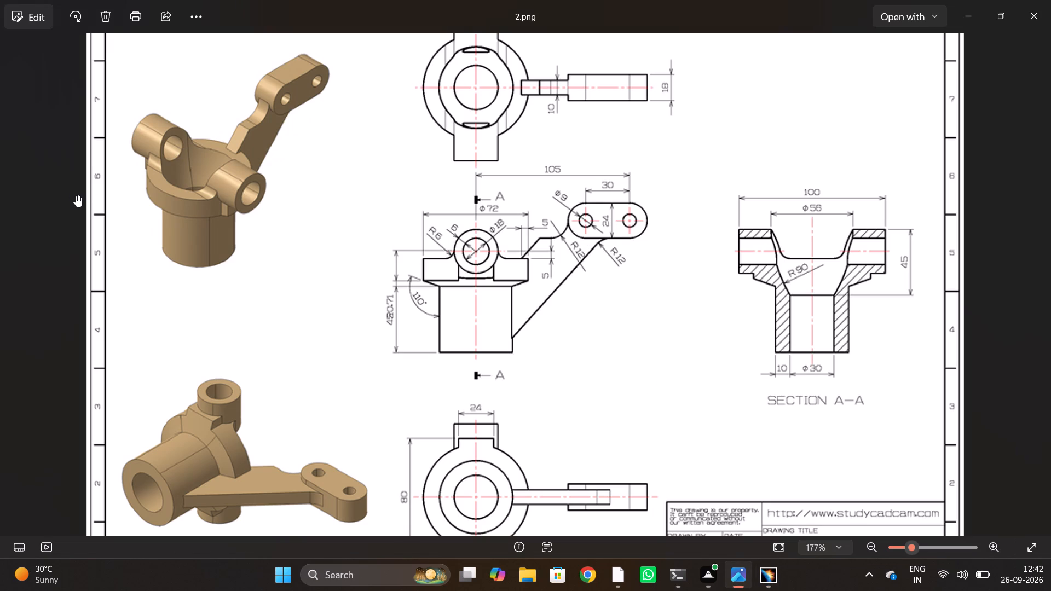
ctrl+middle_drag(240, 274, 246, 322)
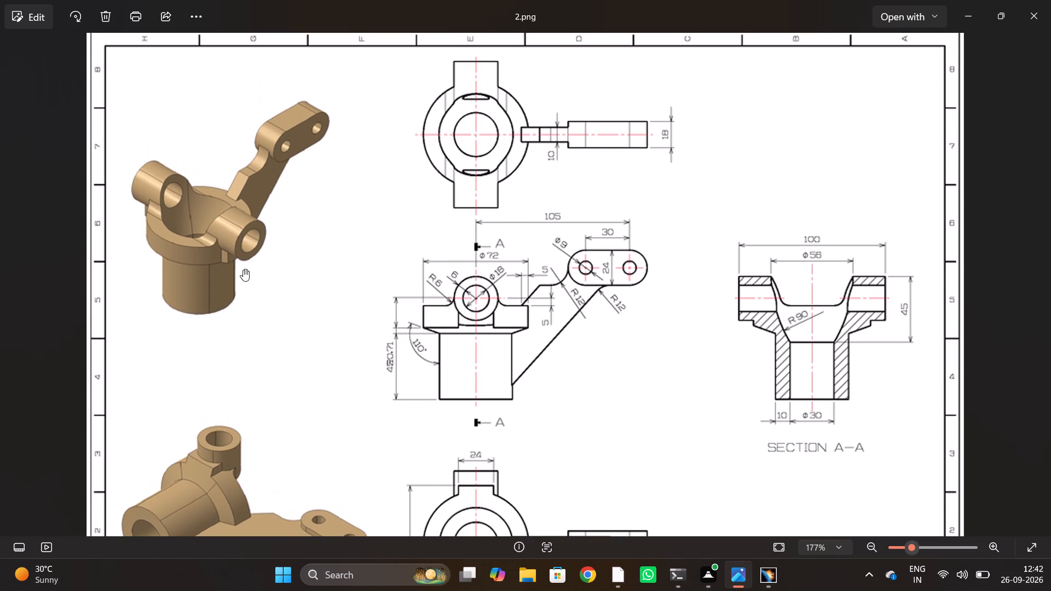
scroll(225, 241, up, 3)
scroll(518, 271, down, 2)
scroll(804, 334, up, 2)
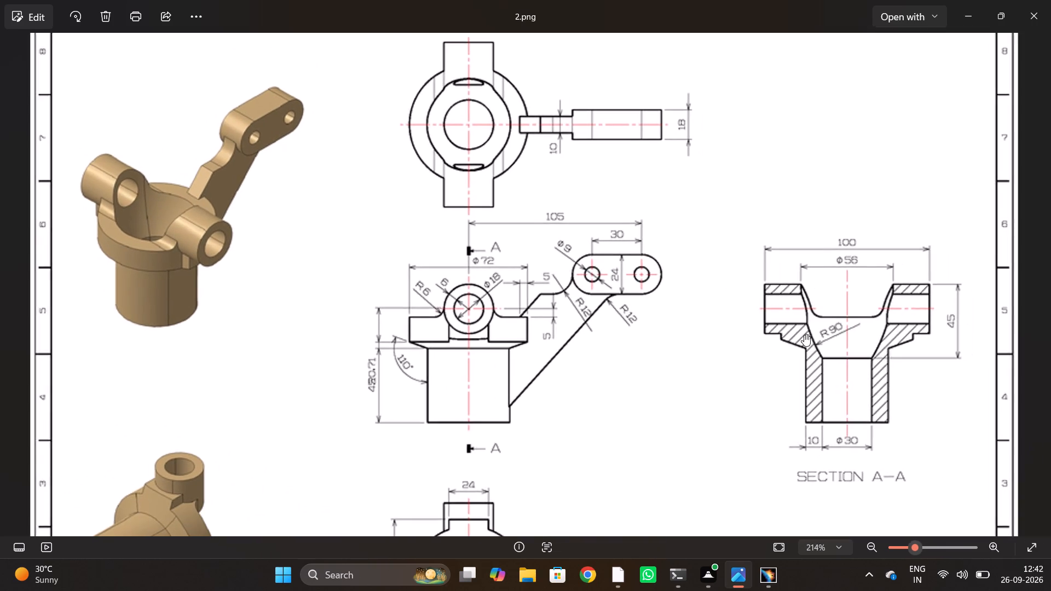
scroll(804, 334, up, 1)
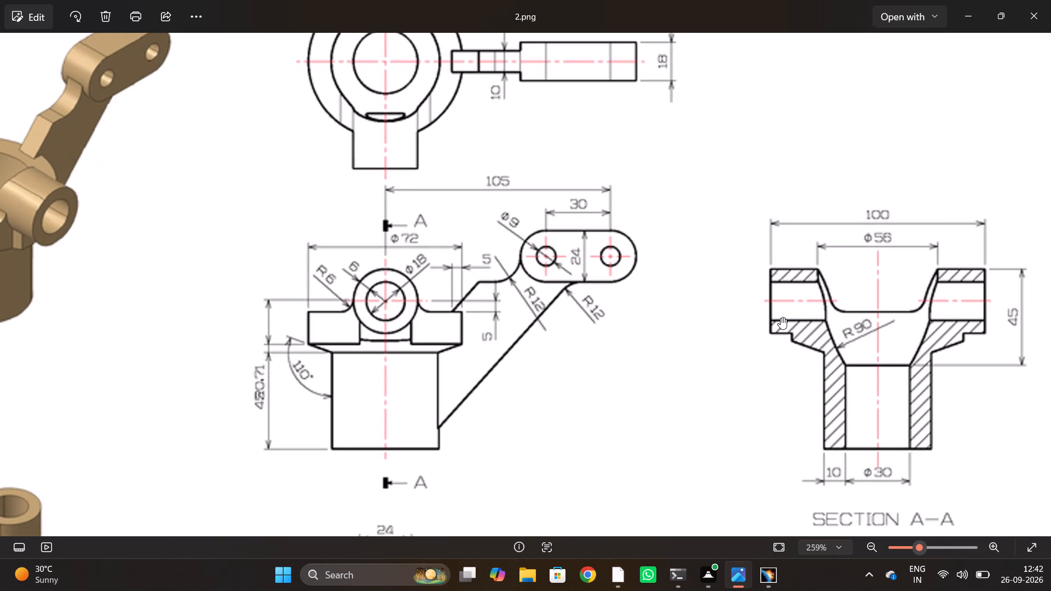
scroll(781, 317, down, 2)
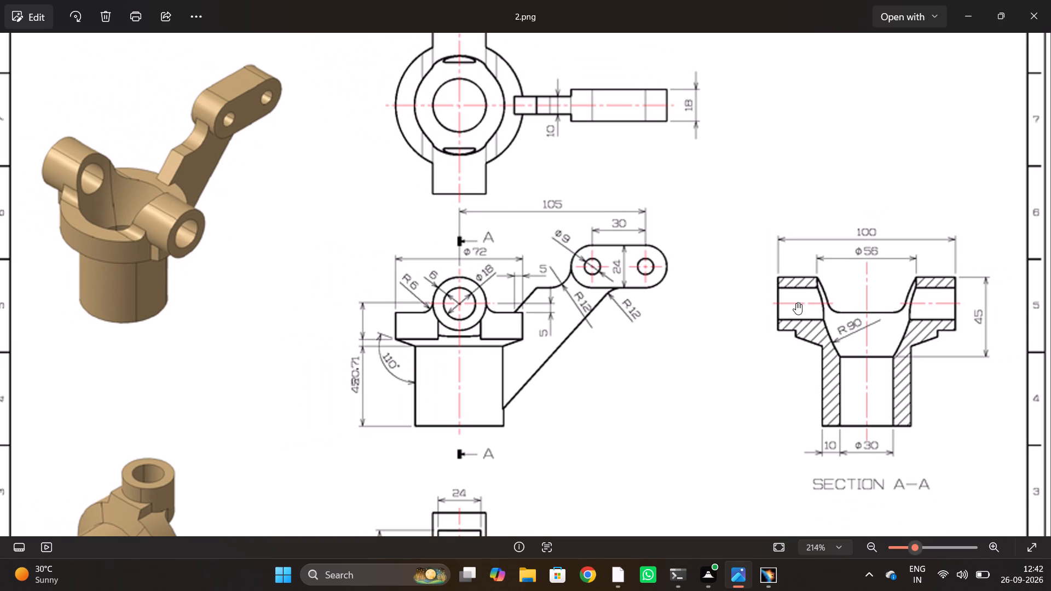
key(alt+Tab)
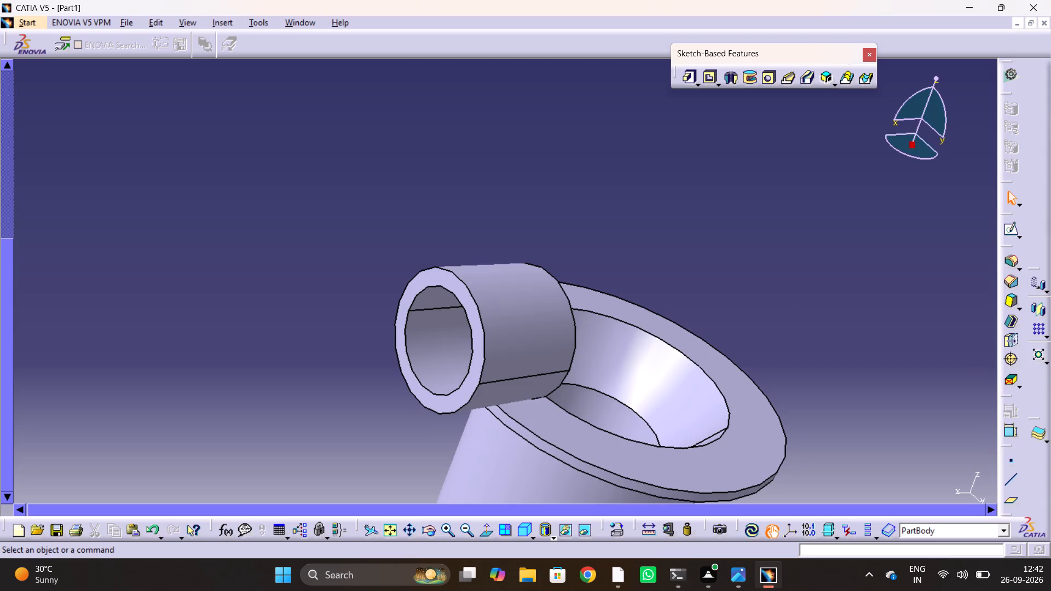
Examine the side boss and flange from the outer end and compare their junction with the drawing's front view.
middle_drag(663, 352, 722, 194)
middle_drag(679, 215, 696, 150)
drag(690, 176, 696, 150)
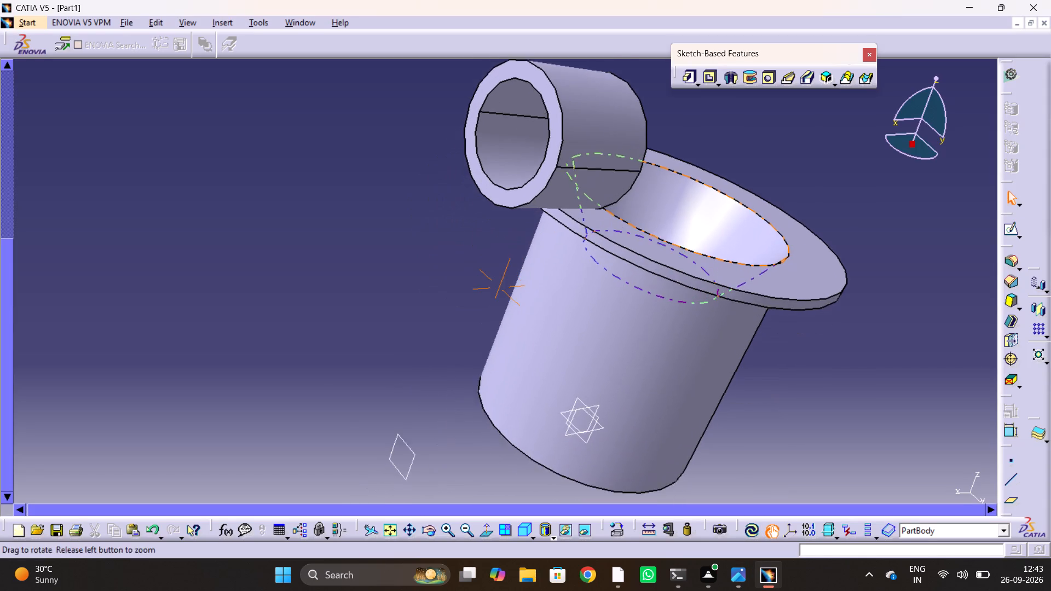
drag(696, 150, 710, 106)
middle_drag(696, 150, 710, 106)
ctrl+middle_drag(682, 142, 654, 165)
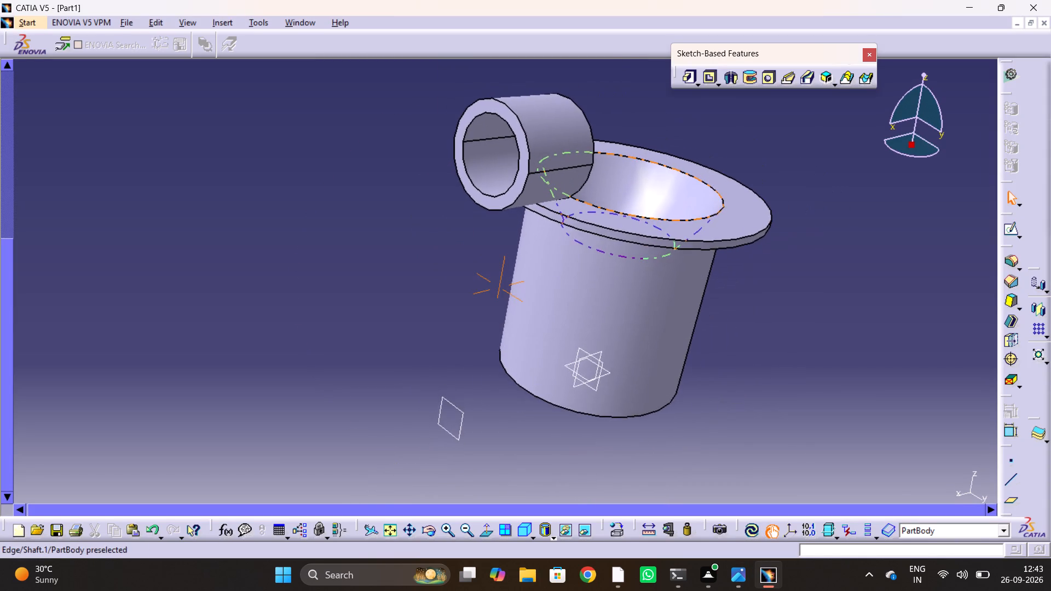
middle_drag(654, 171, 578, 264)
middle_drag(504, 326, 636, 260)
drag(504, 326, 636, 260)
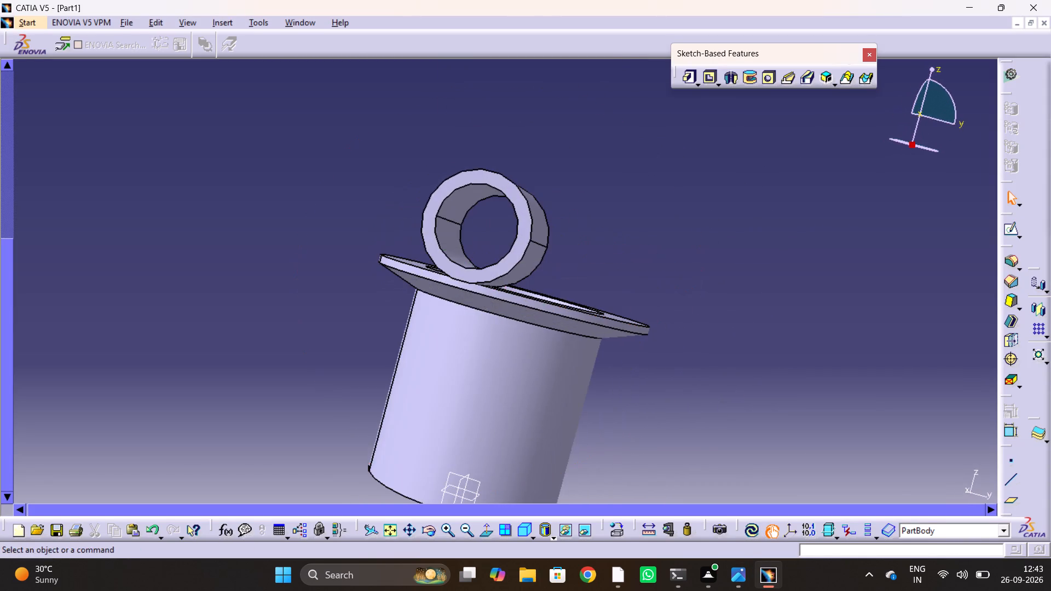
key(alt+Tab)
key(alt+Tab)
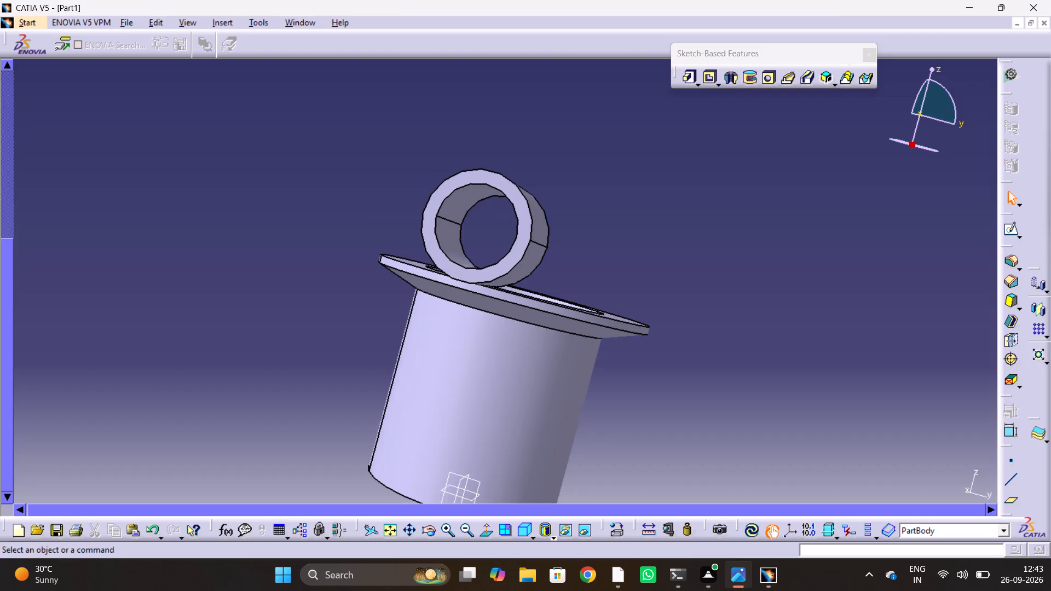
key(alt+Tab)
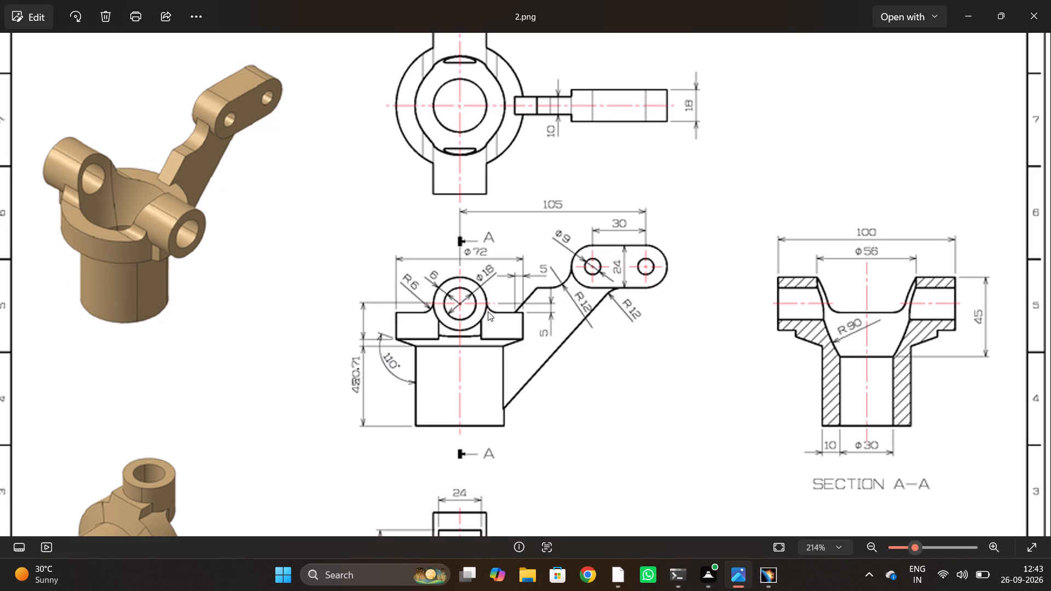
Compare the side boss and flange with the front, bottom and section A-A views of reference drawing 2.png.
key(alt+Tab)
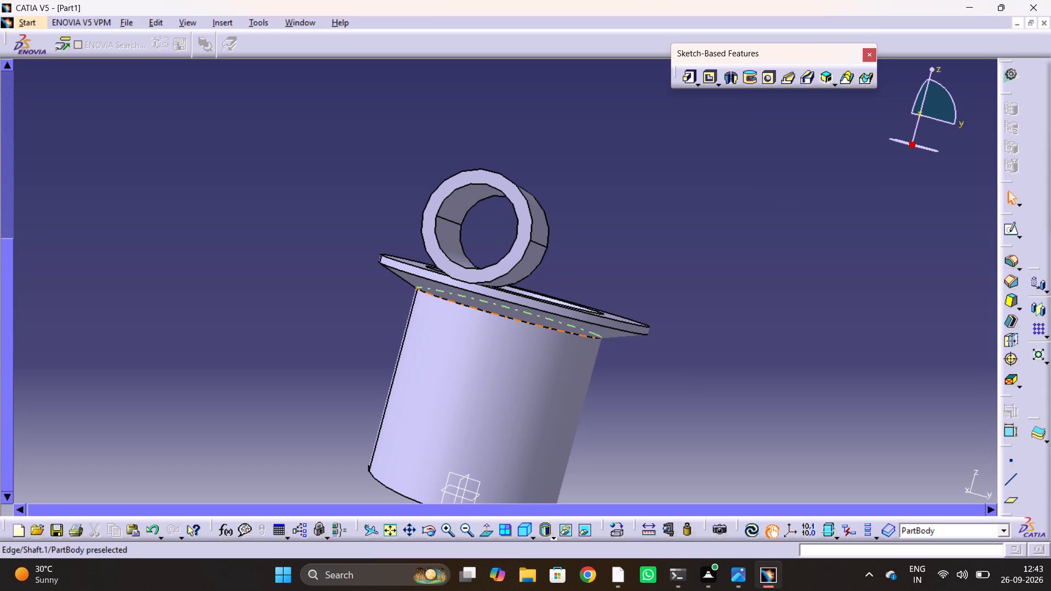
middle_drag(369, 355, 354, 380)
drag(368, 355, 354, 380)
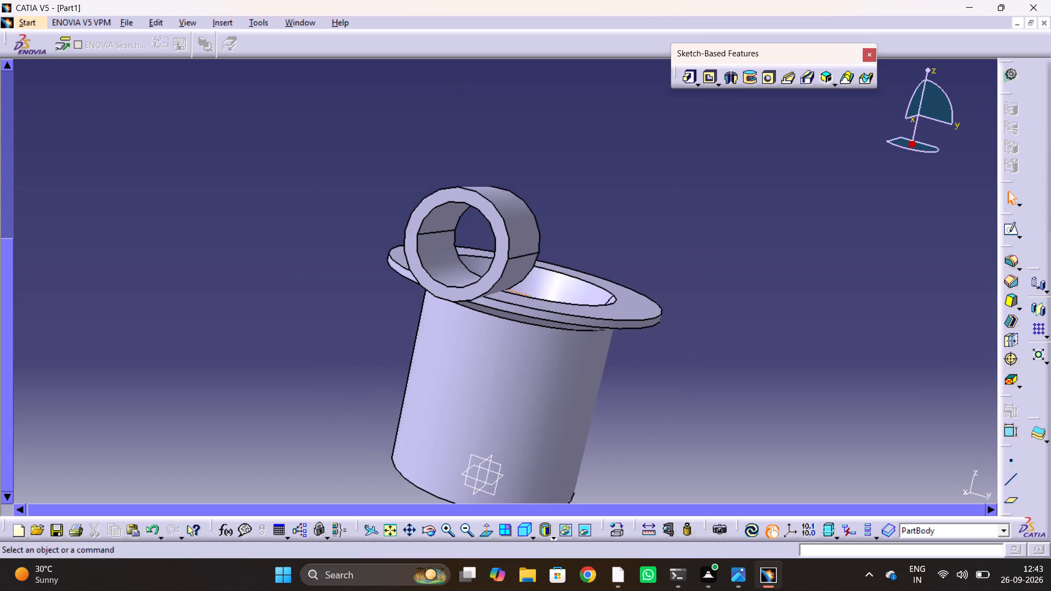
key(alt+Tab)
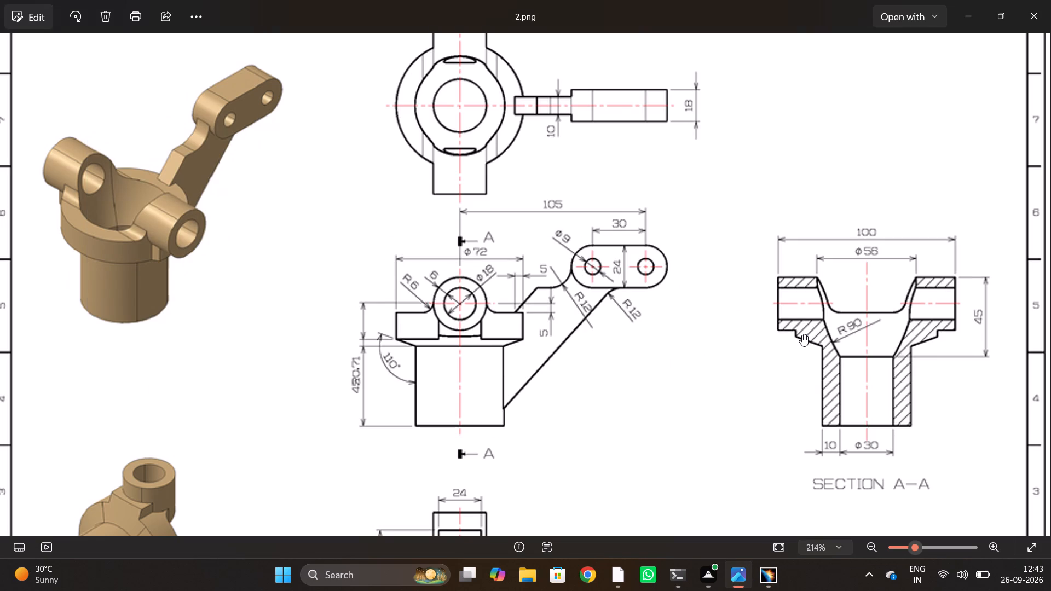
middle_drag(338, 456, 362, 265)
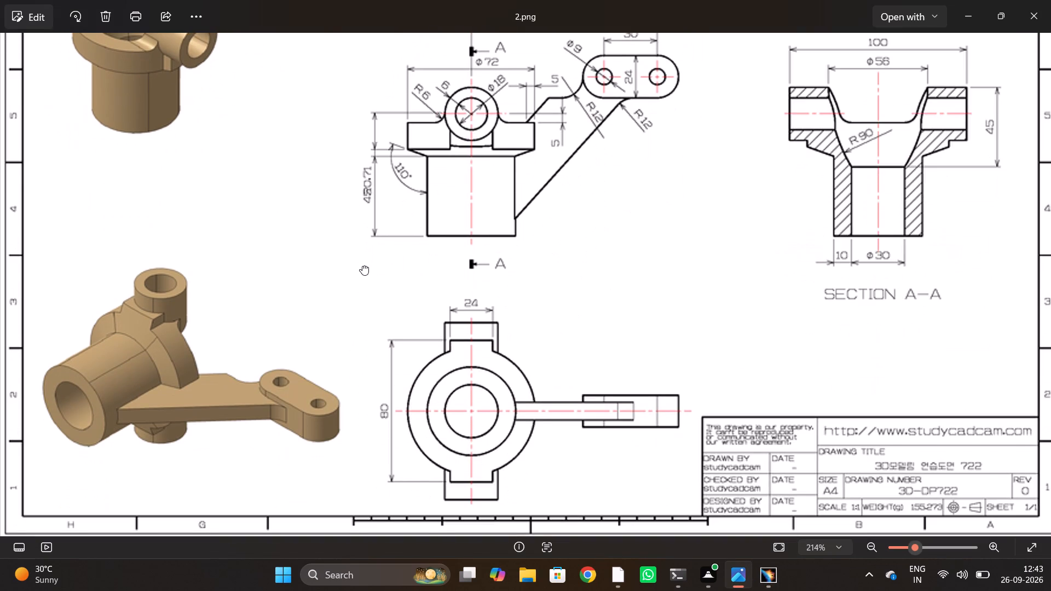
middle_drag(362, 265, 362, 323)
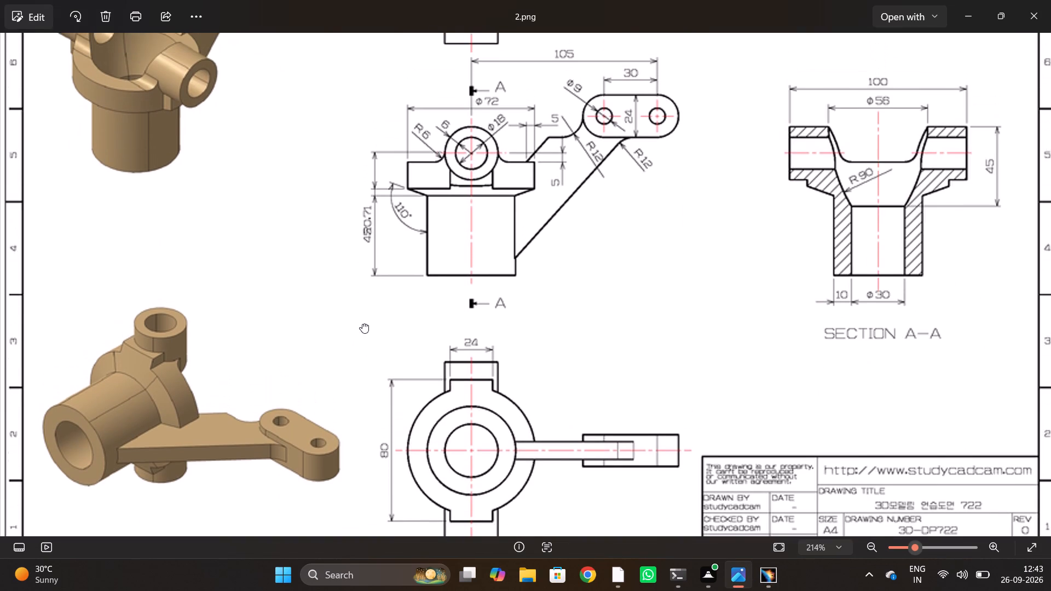
middle_drag(362, 323, 362, 393)
key(alt+Tab)
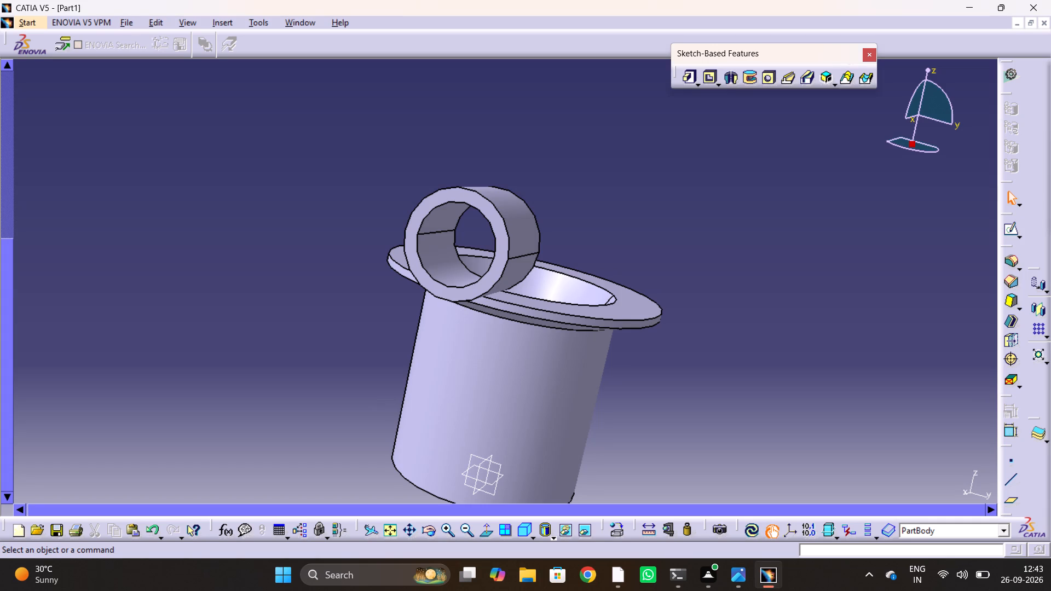
In the shaft's profile sketch, set the flange's outer rim thickness to 5 mm and increase it to 10 mm, updating the part.
double_click(516, 312)
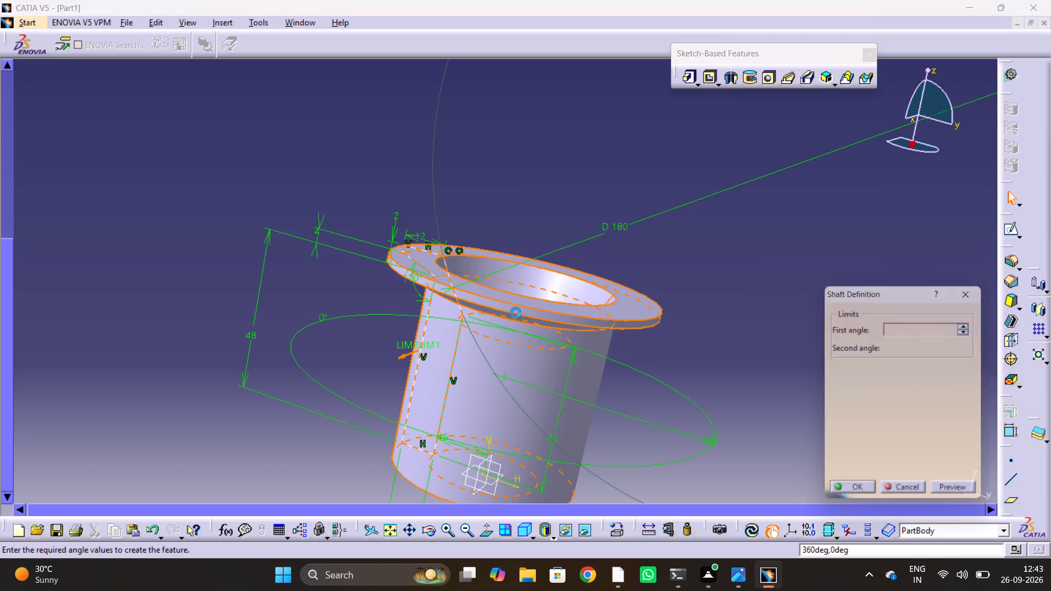
click(947, 381)
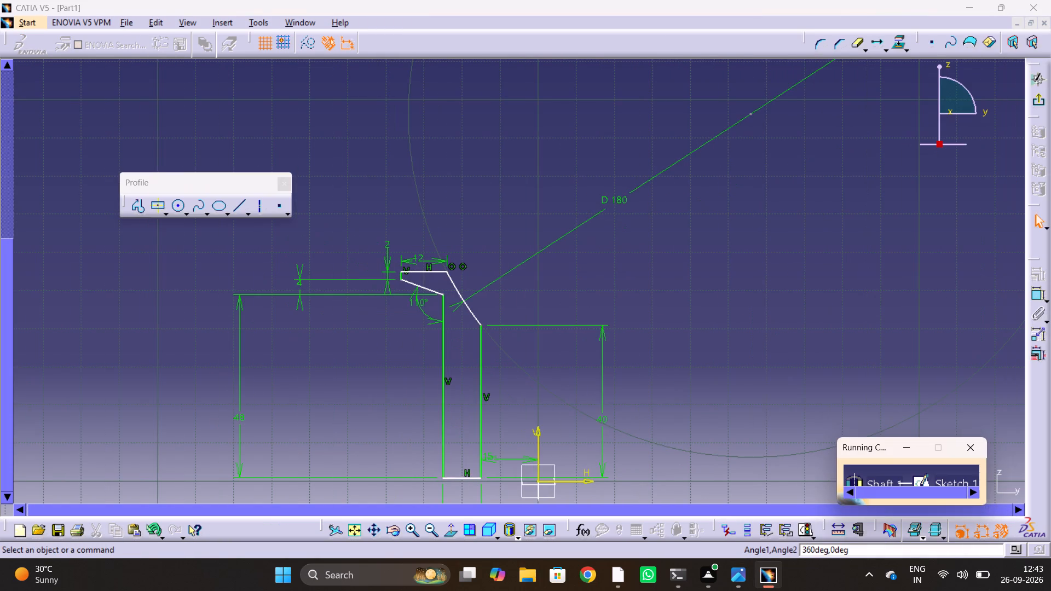
double_click(385, 247)
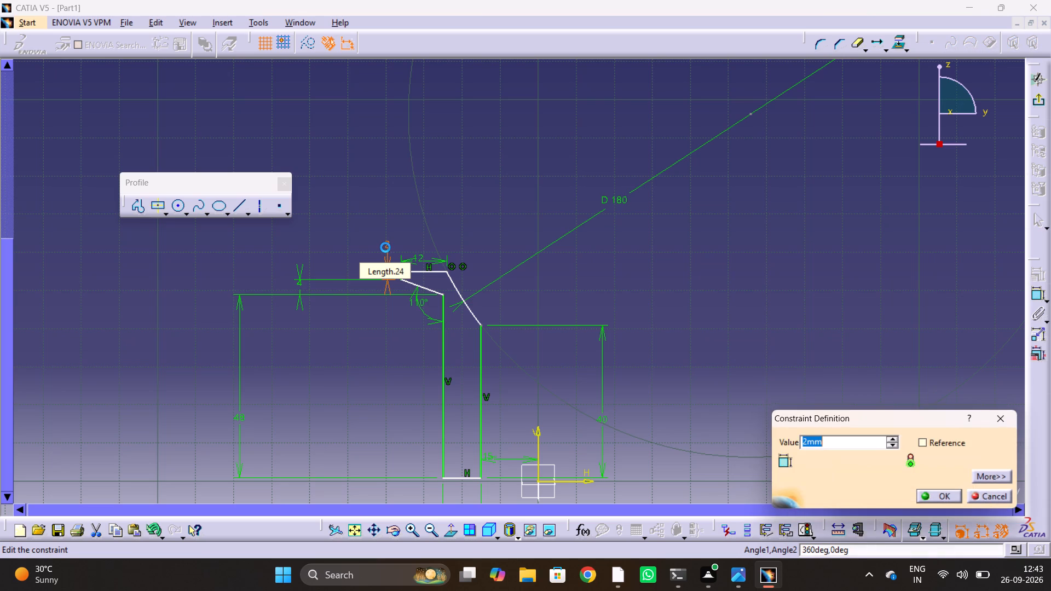
key(5)
key(Return)
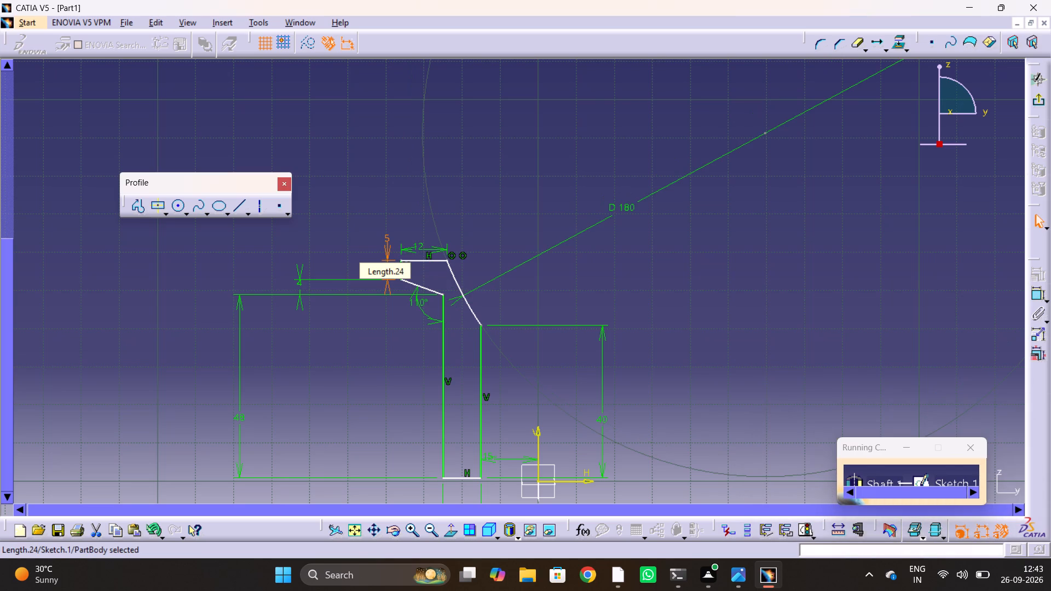
double_click(385, 247)
text(10)
key(Return)
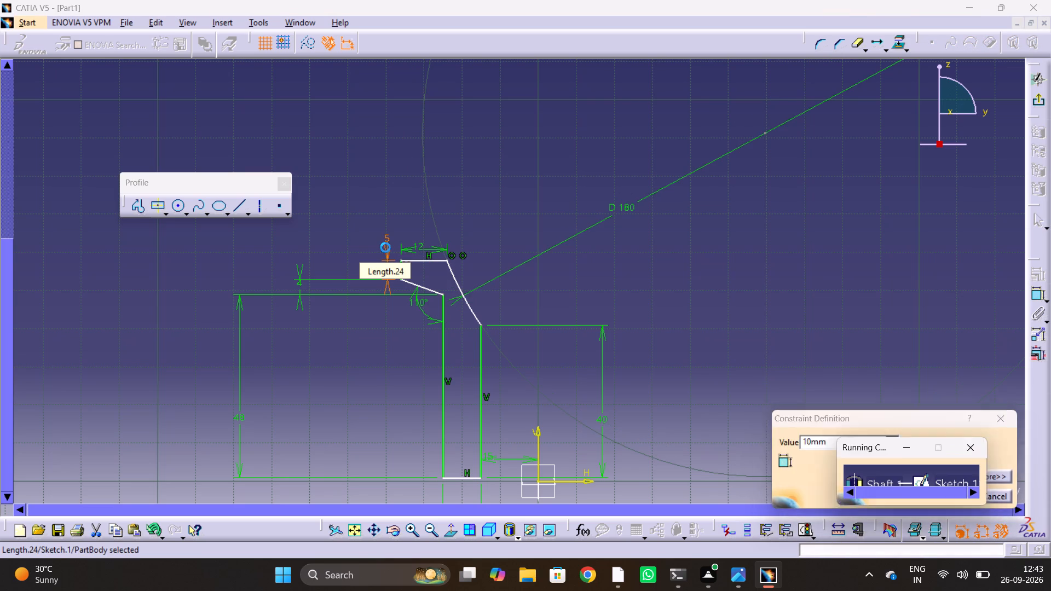
click(1039, 100)
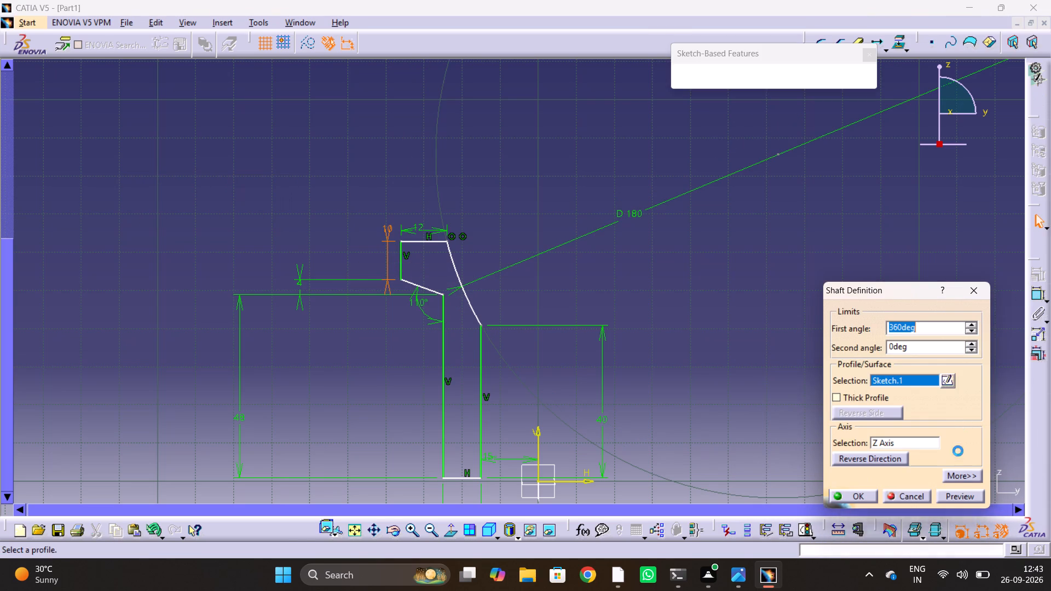
click(961, 497)
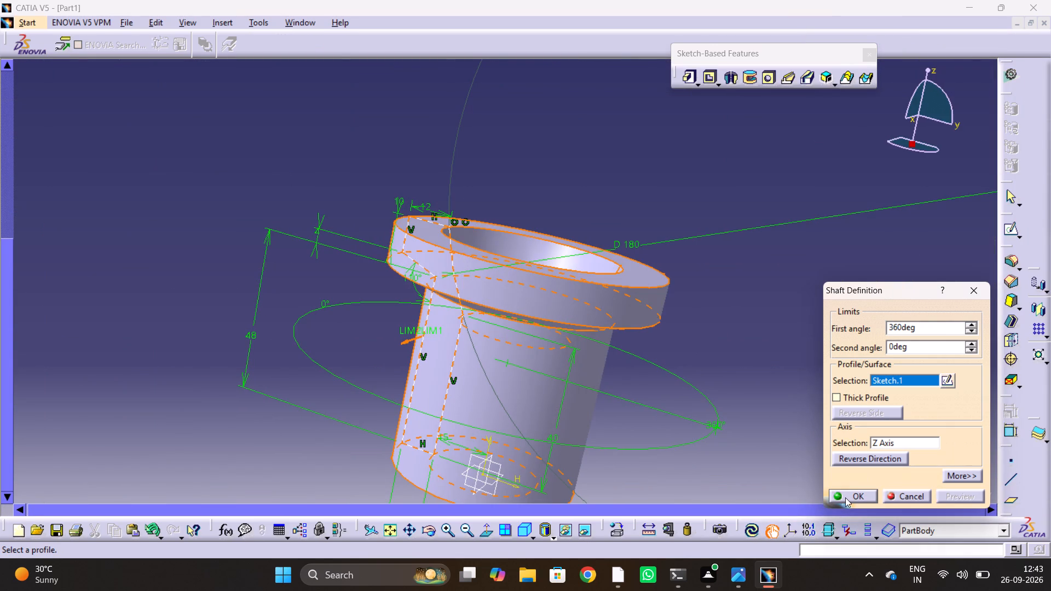
click(845, 497)
click(571, 166)
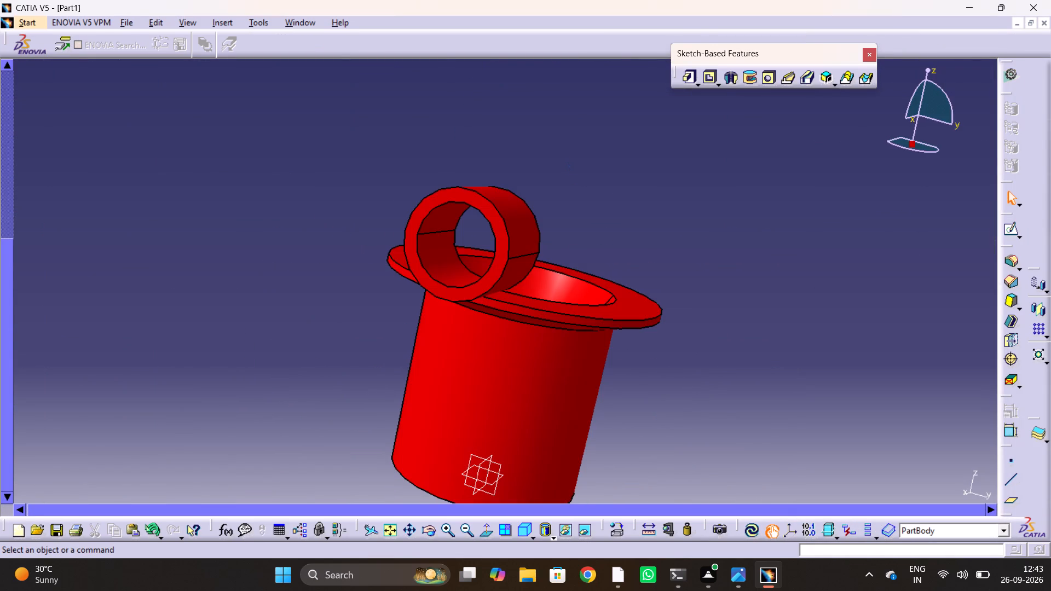
click(727, 416)
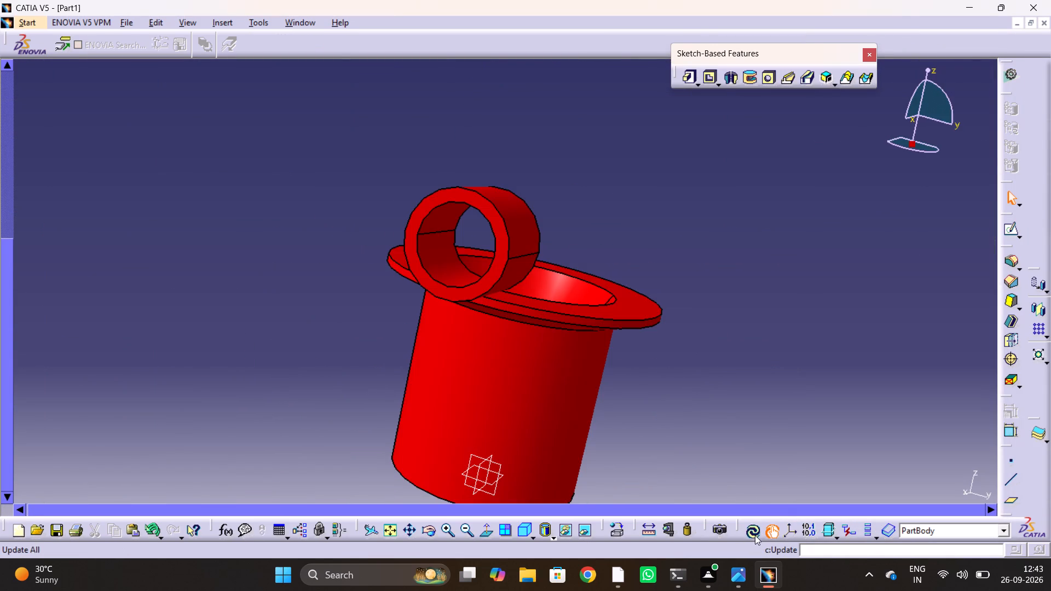
click(755, 535)
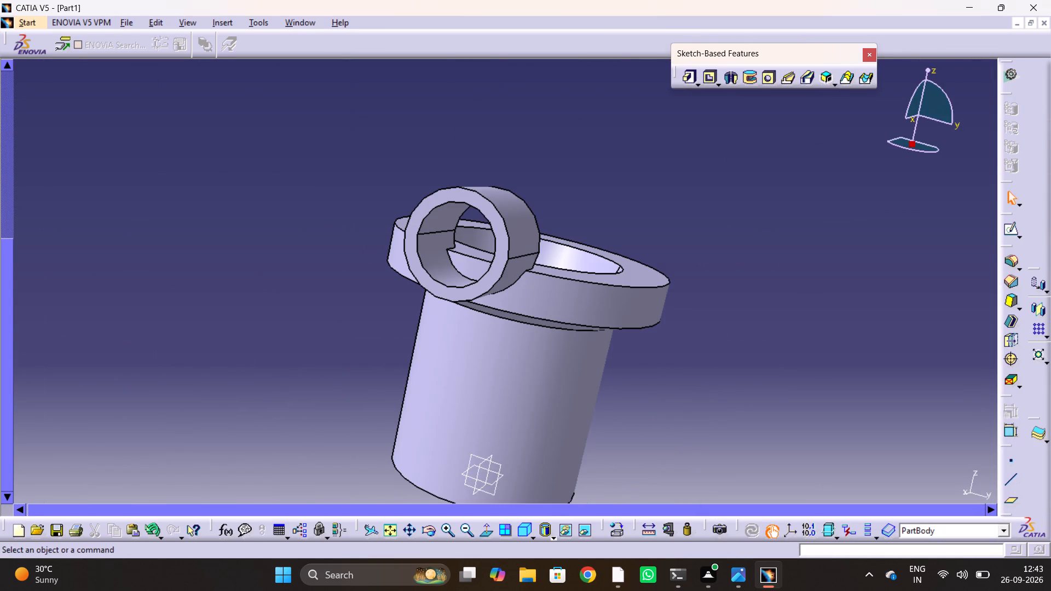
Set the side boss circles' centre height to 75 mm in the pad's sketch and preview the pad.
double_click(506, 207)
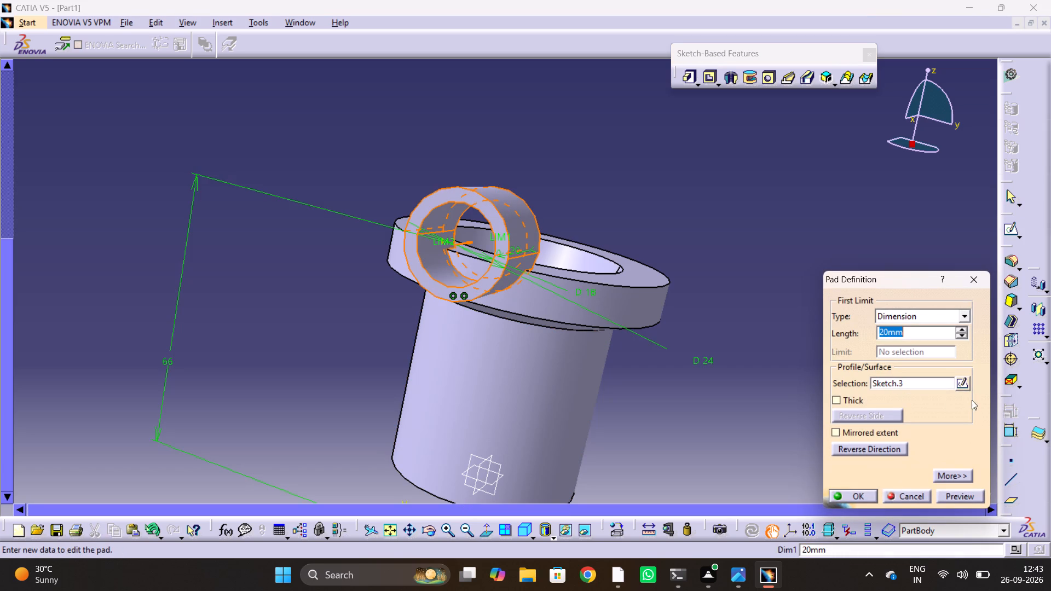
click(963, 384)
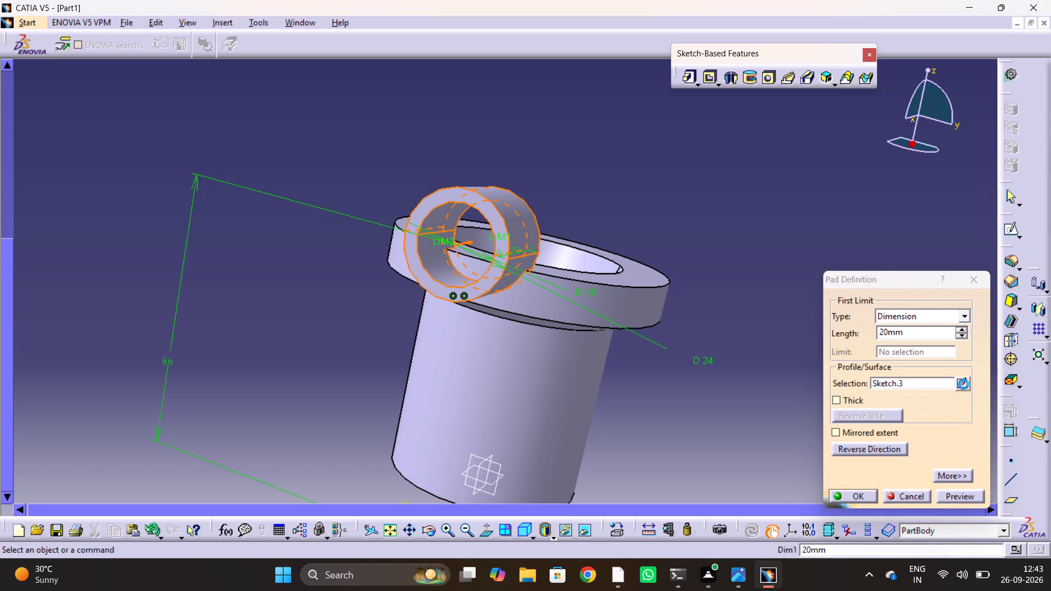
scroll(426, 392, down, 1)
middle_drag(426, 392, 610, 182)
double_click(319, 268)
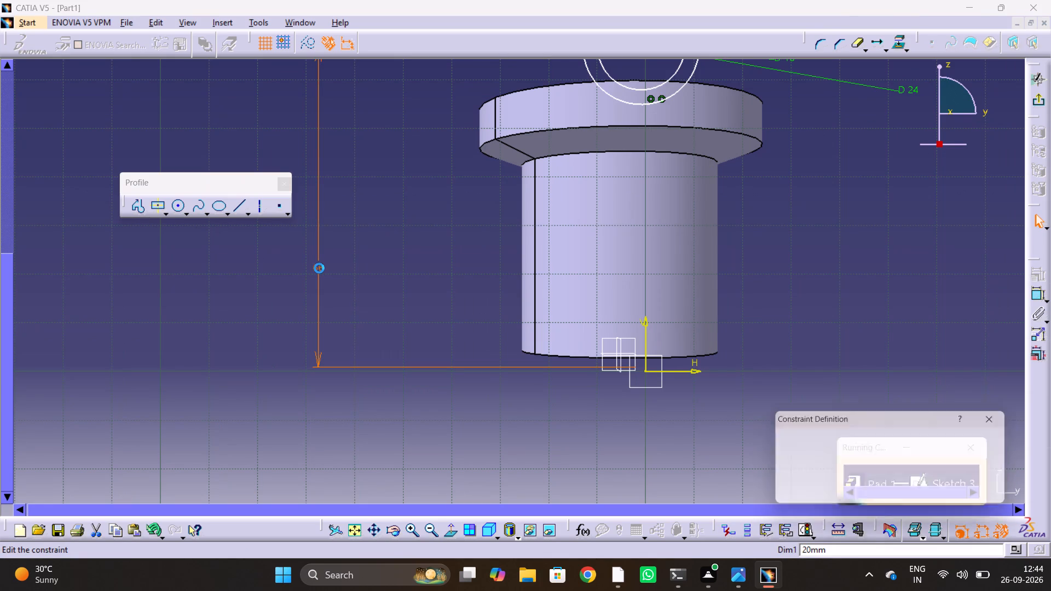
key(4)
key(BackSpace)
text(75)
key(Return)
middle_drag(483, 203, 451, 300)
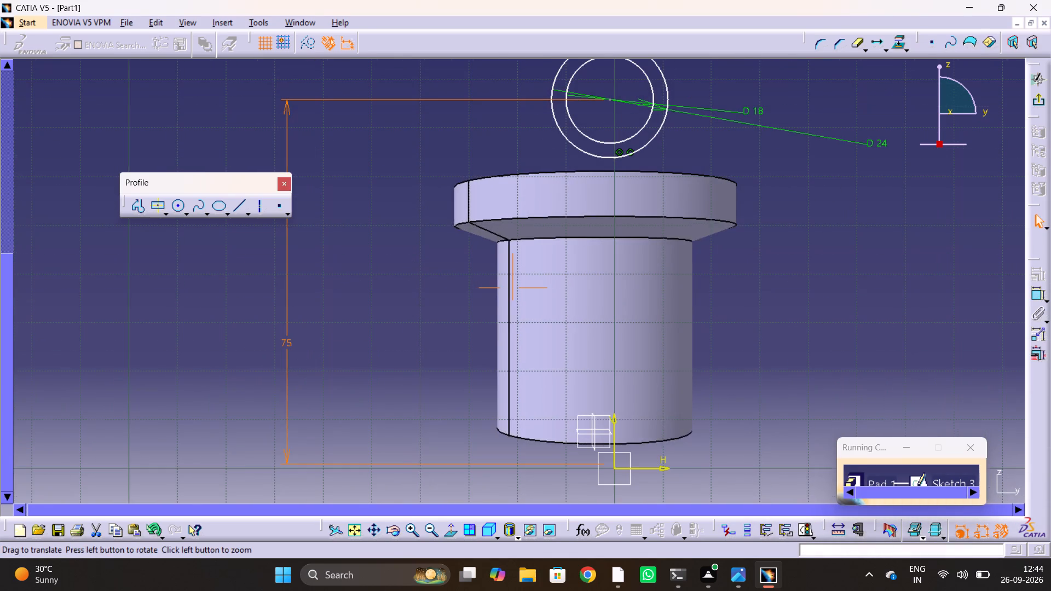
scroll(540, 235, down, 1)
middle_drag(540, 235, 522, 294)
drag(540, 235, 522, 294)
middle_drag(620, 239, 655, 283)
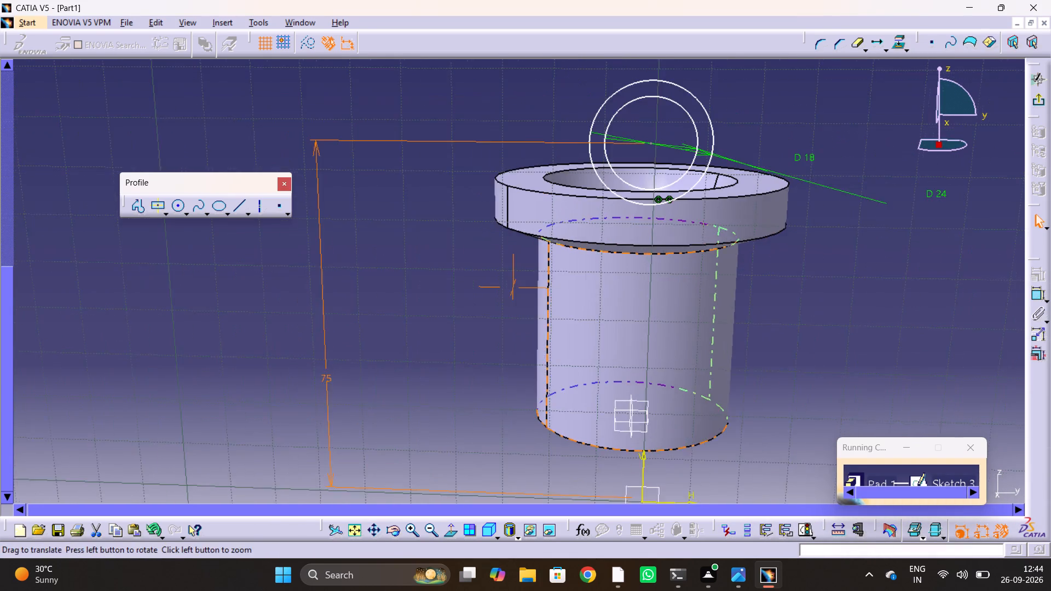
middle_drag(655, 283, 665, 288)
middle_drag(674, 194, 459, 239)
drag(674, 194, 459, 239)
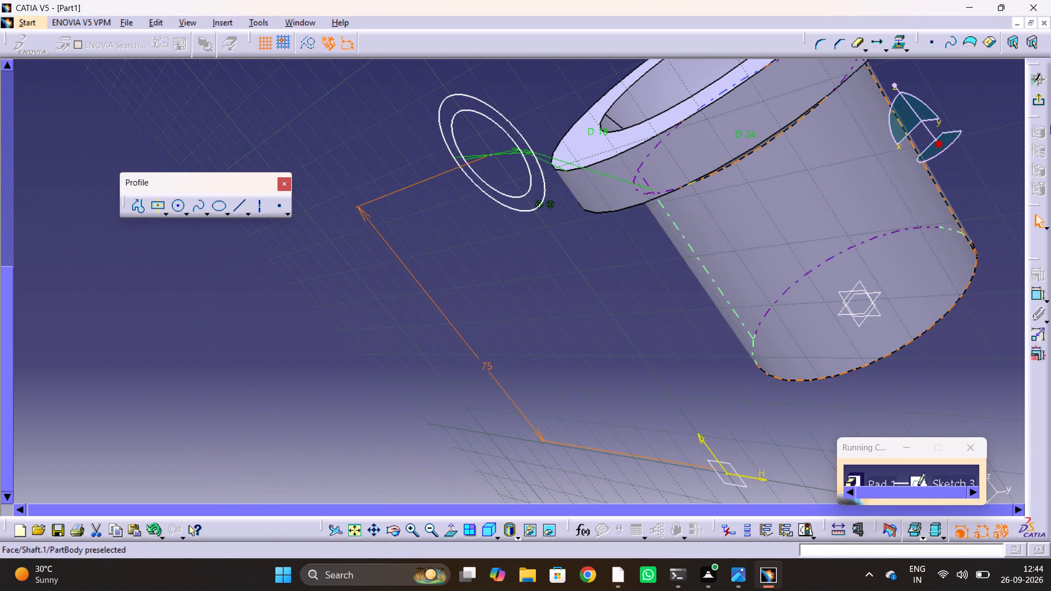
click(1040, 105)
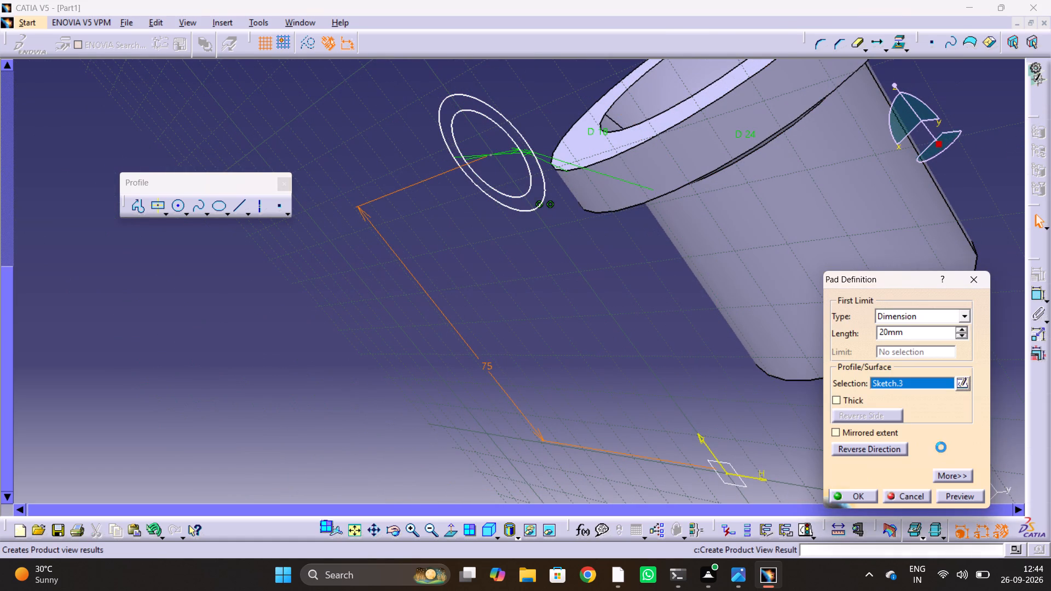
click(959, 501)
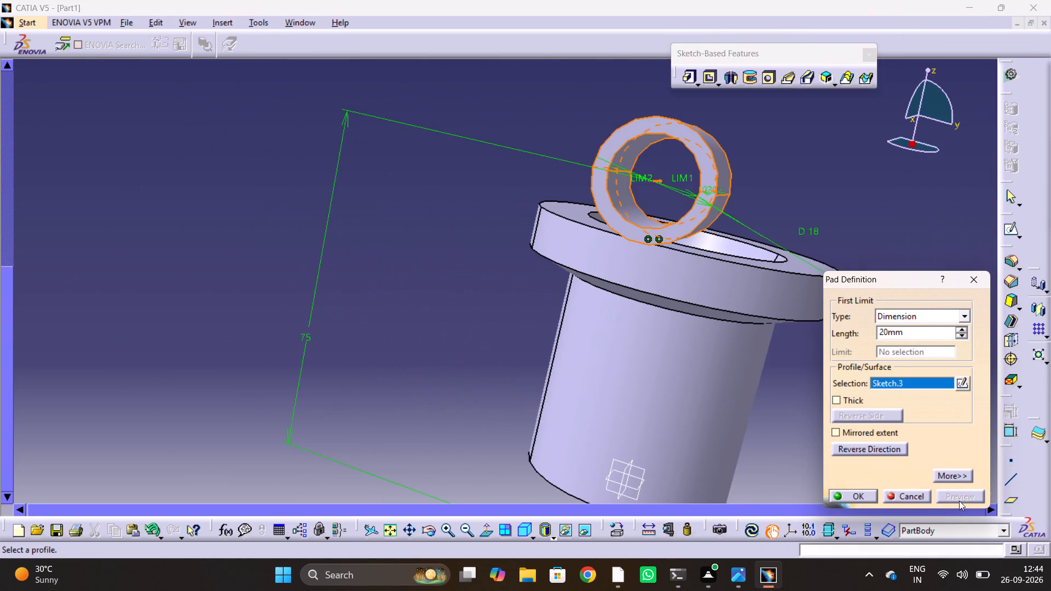
Set the side boss circles' centre height above the base to 74 mm and preview the pad.
middle_drag(630, 297, 449, 287)
drag(629, 297, 449, 287)
scroll(627, 297, down, 1)
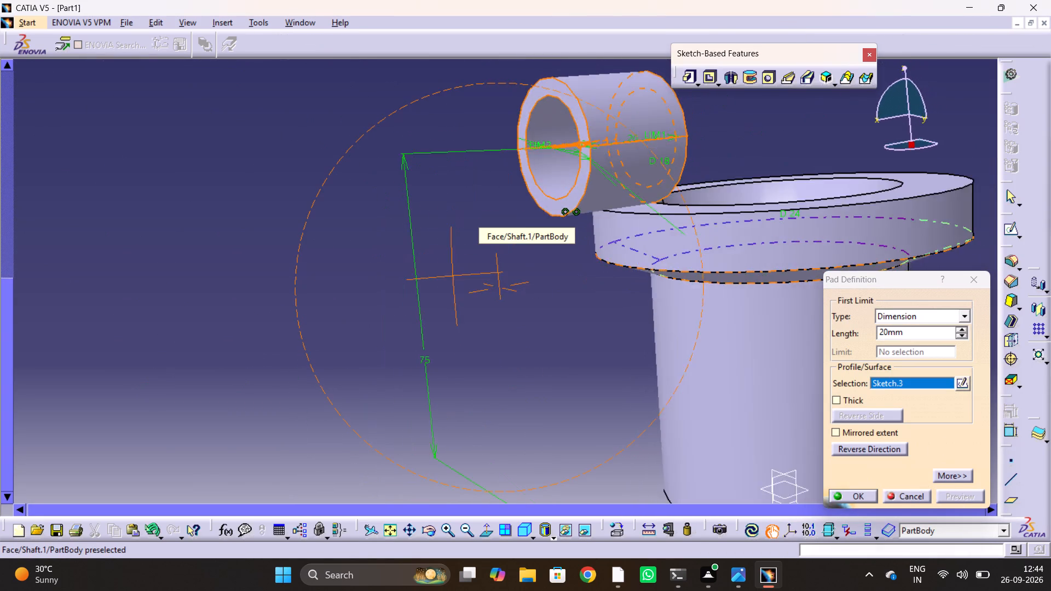
middle_drag(449, 287, 421, 258)
drag(449, 287, 421, 258)
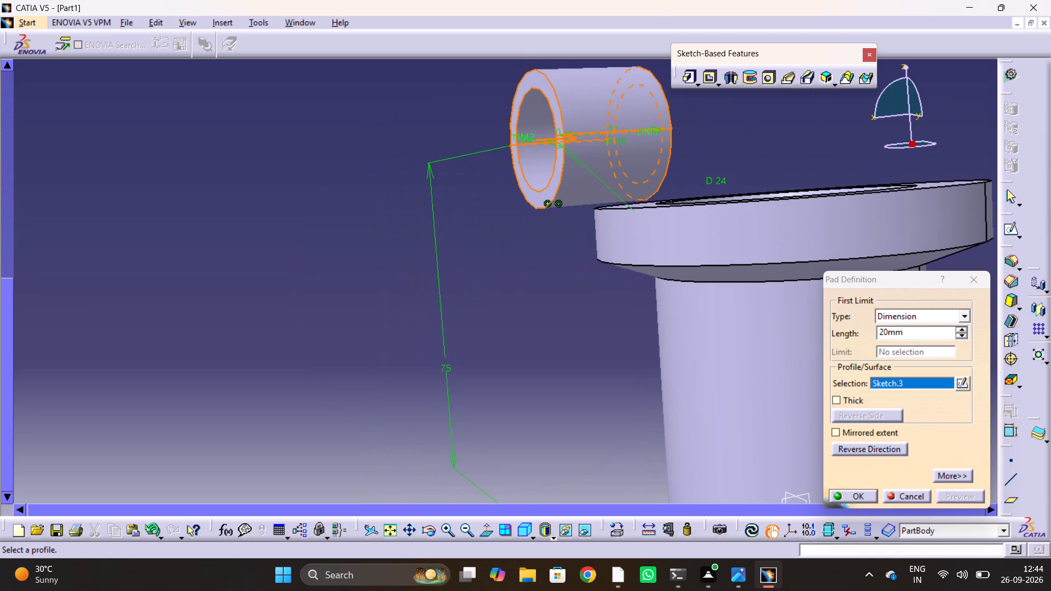
click(450, 369)
click(450, 369)
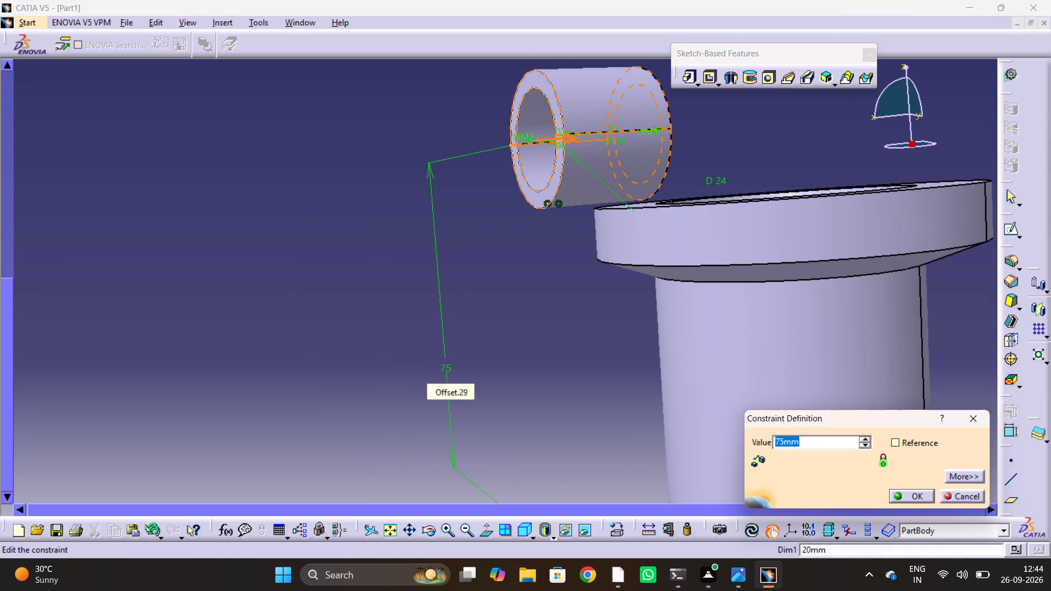
text(74)
key(Return)
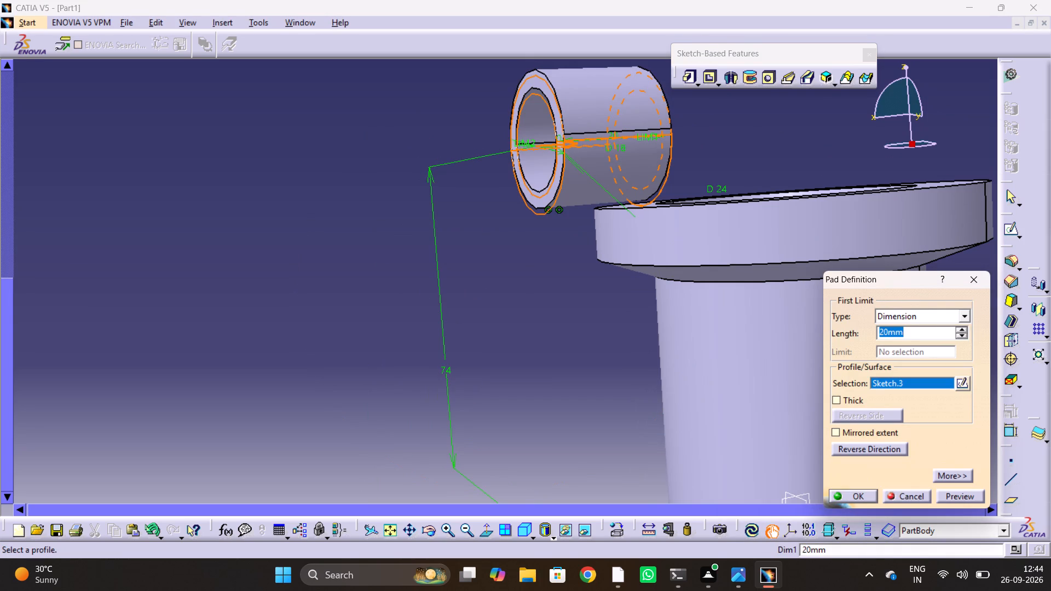
click(975, 499)
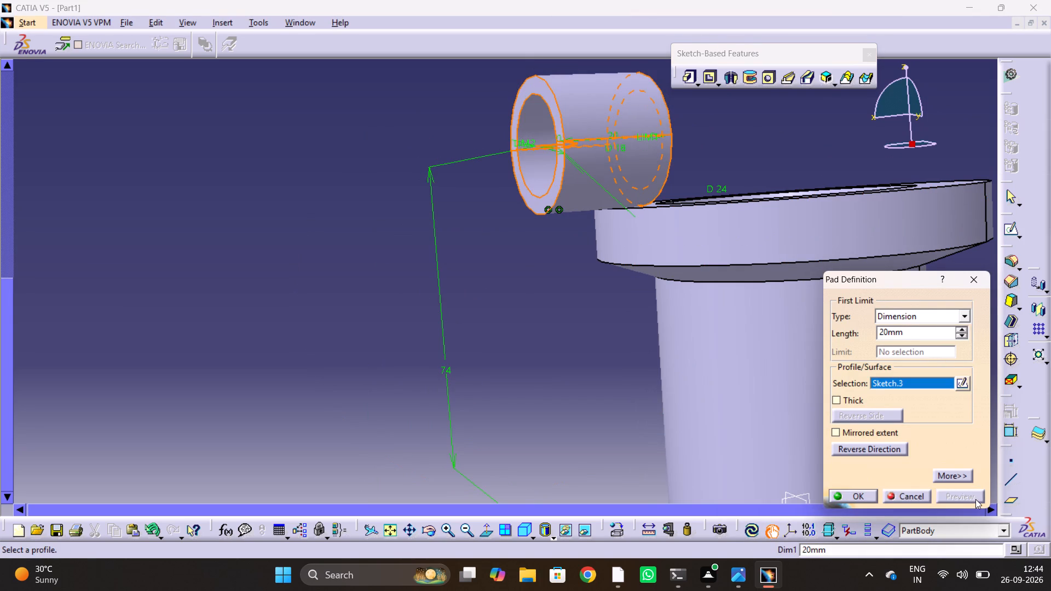
Set the side boss pad's length to 22 mm and accept the edited pad.
middle_drag(646, 143, 590, 161)
drag(646, 143, 590, 161)
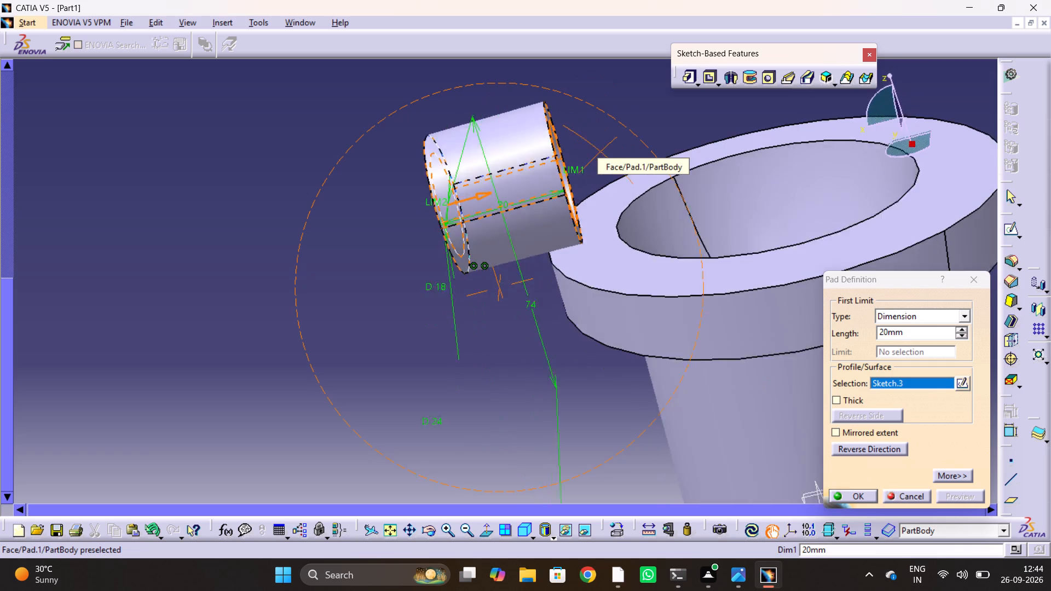
drag(590, 161, 661, 190)
middle_drag(590, 161, 661, 193)
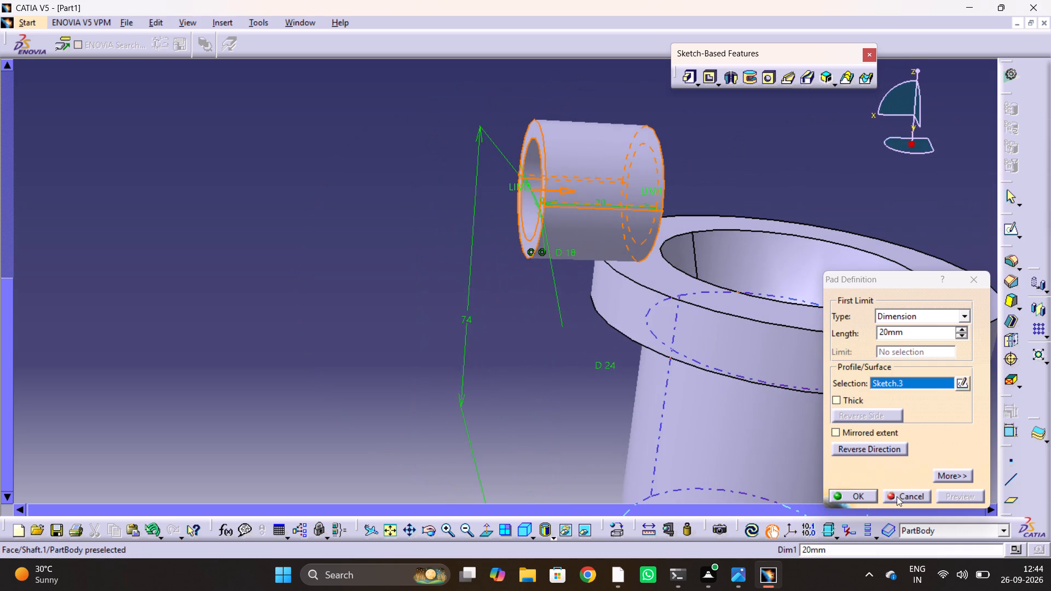
double_click(906, 332)
text(22)
key(Return)
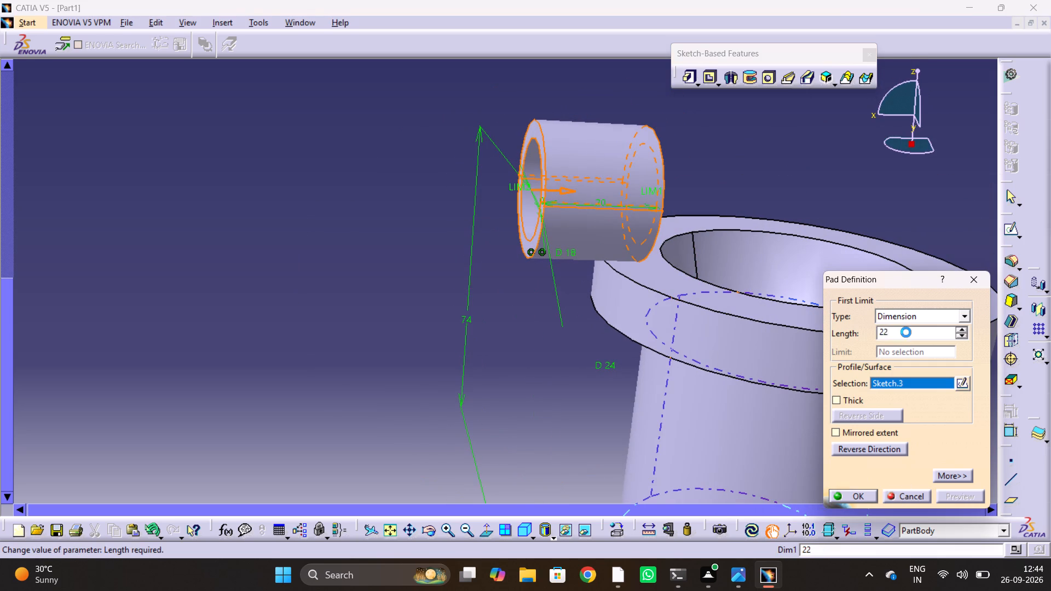
drag(639, 366, 631, 366)
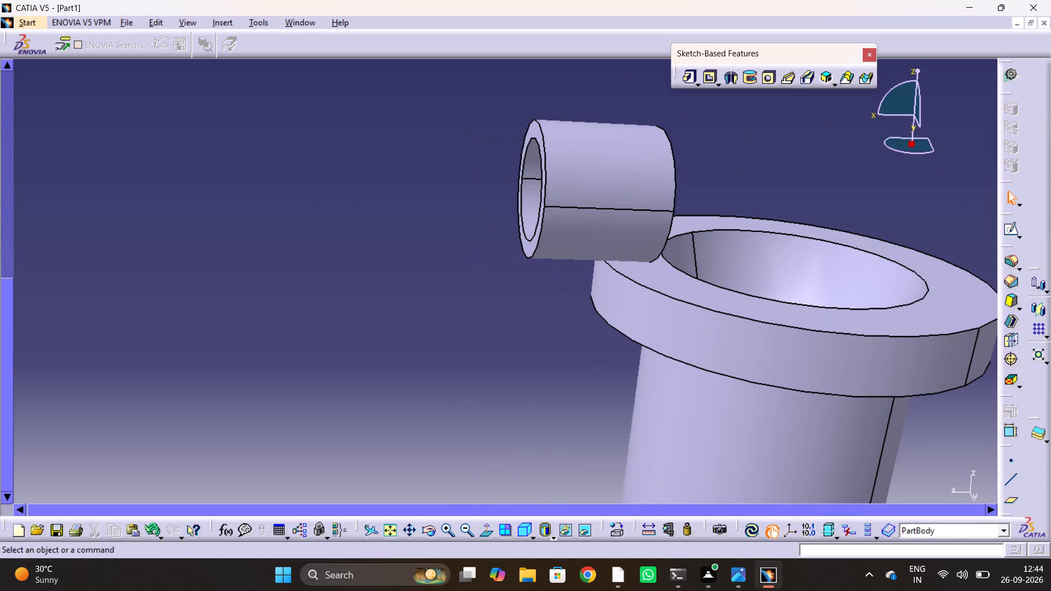
Start a plane offset from Plane.1, reverse its direction towards the body, and set the offset to 20 mm.
middle_drag(447, 276, 652, 249)
drag(457, 274, 653, 249)
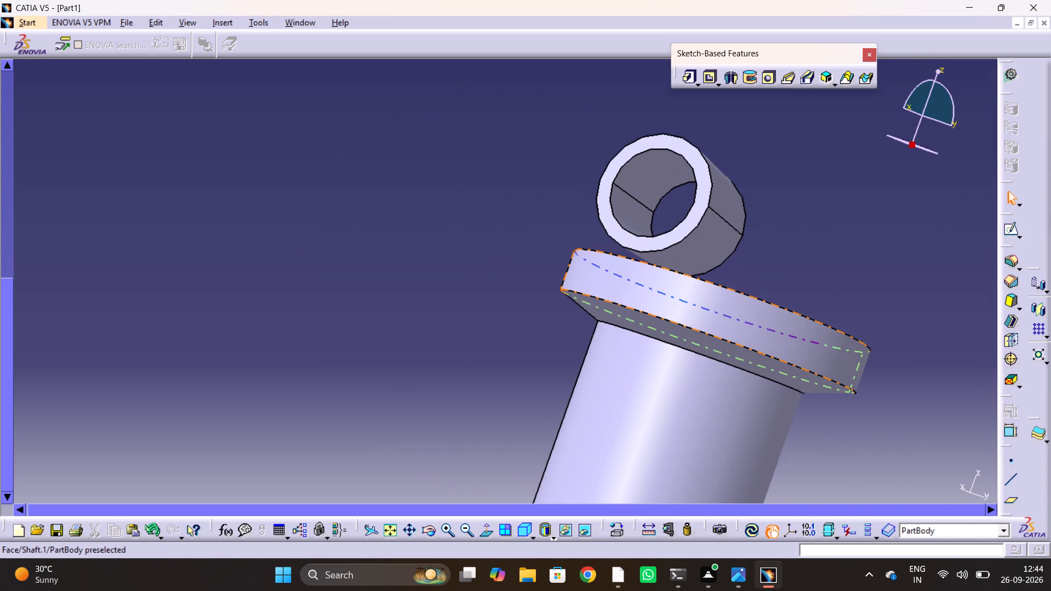
middle_drag(633, 292, 511, 345)
drag(633, 292, 511, 345)
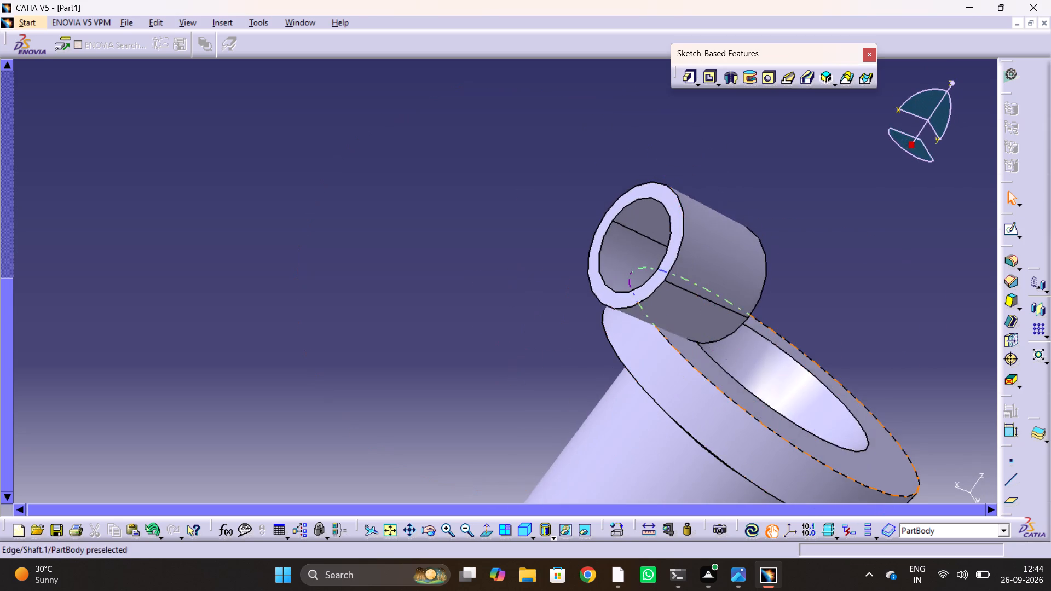
middle_drag(692, 358, 609, 208)
middle_drag(550, 224, 480, 196)
drag(550, 224, 495, 186)
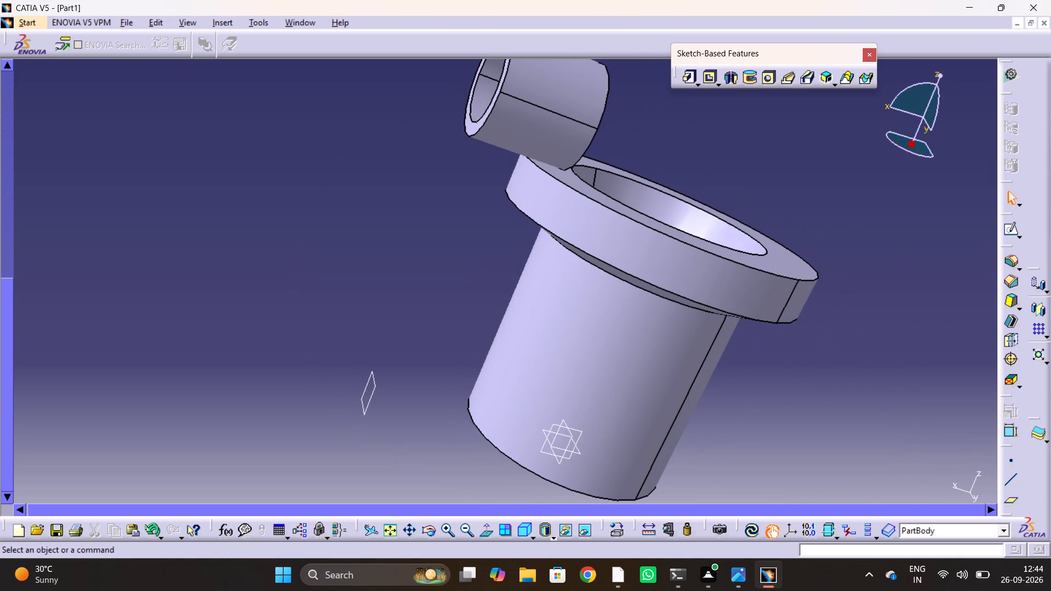
click(375, 399)
click(1013, 495)
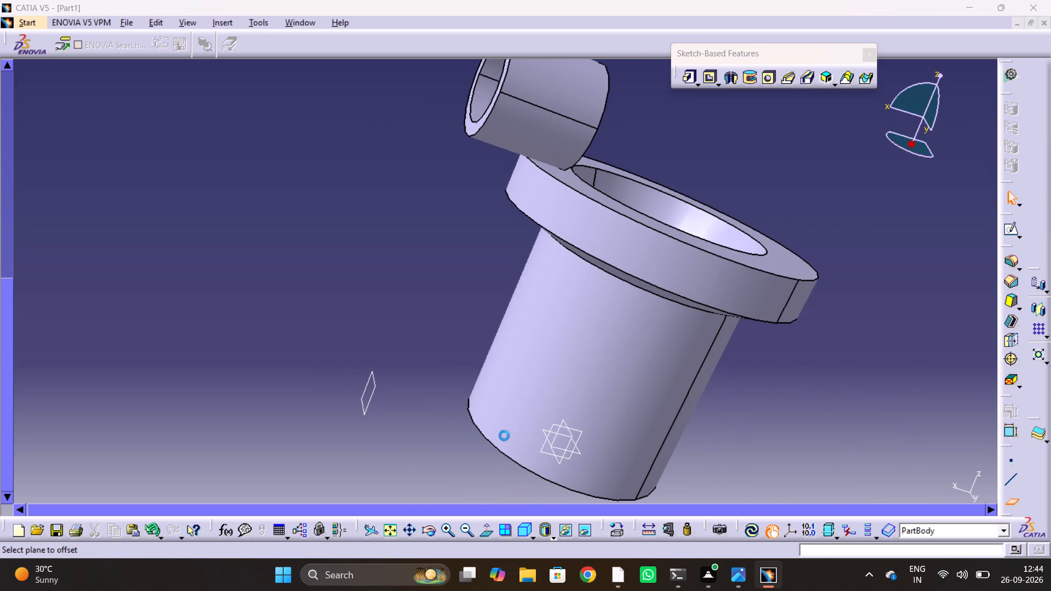
click(376, 384)
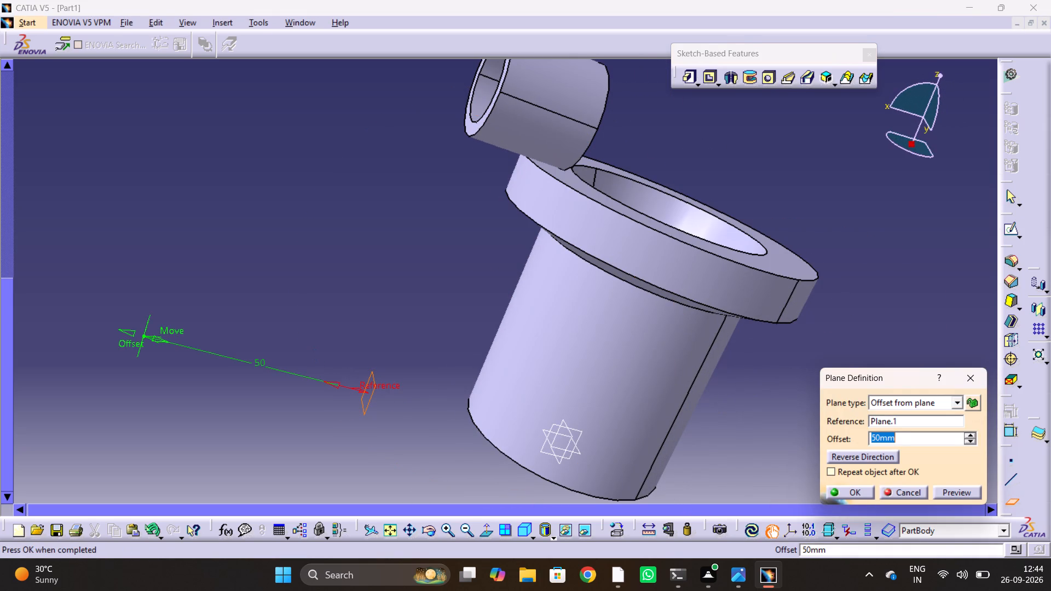
click(845, 462)
middle_drag(606, 404, 599, 322)
drag(606, 404, 599, 322)
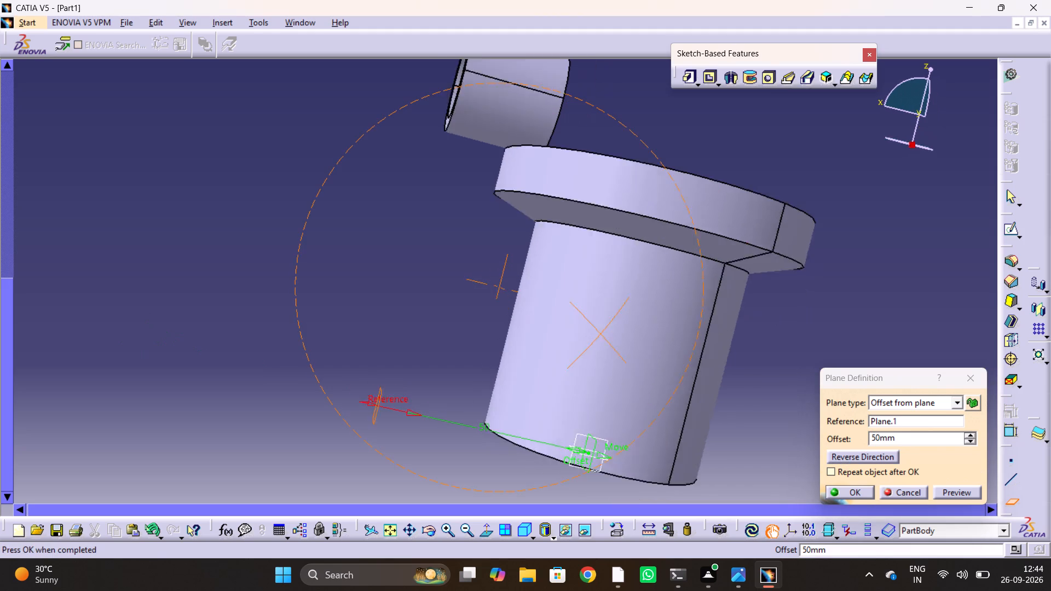
middle_drag(599, 322, 589, 309)
drag(599, 322, 589, 310)
click(903, 441)
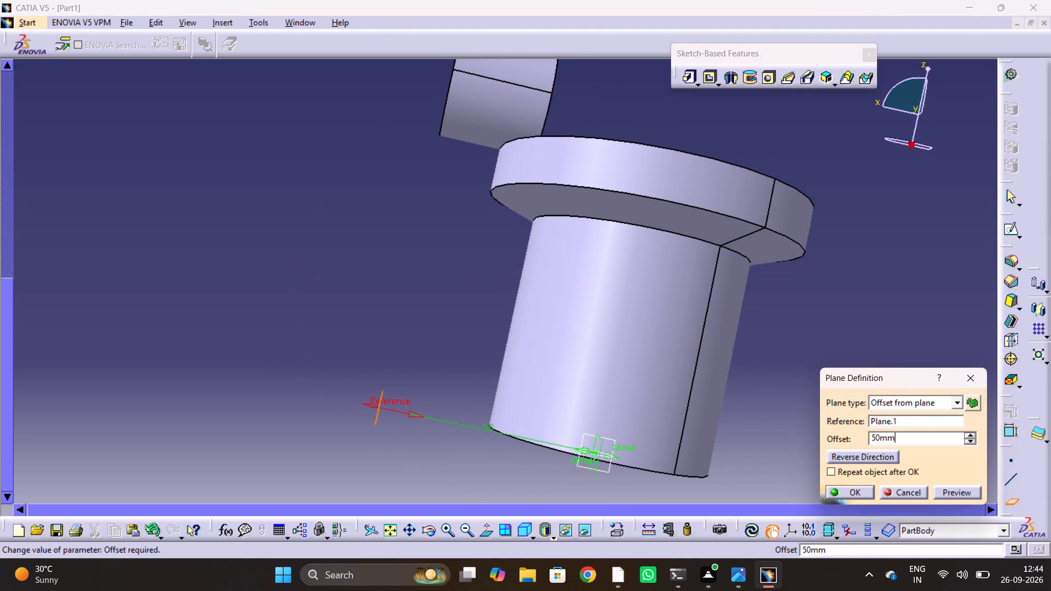
click(903, 441)
text(20)
click(874, 326)
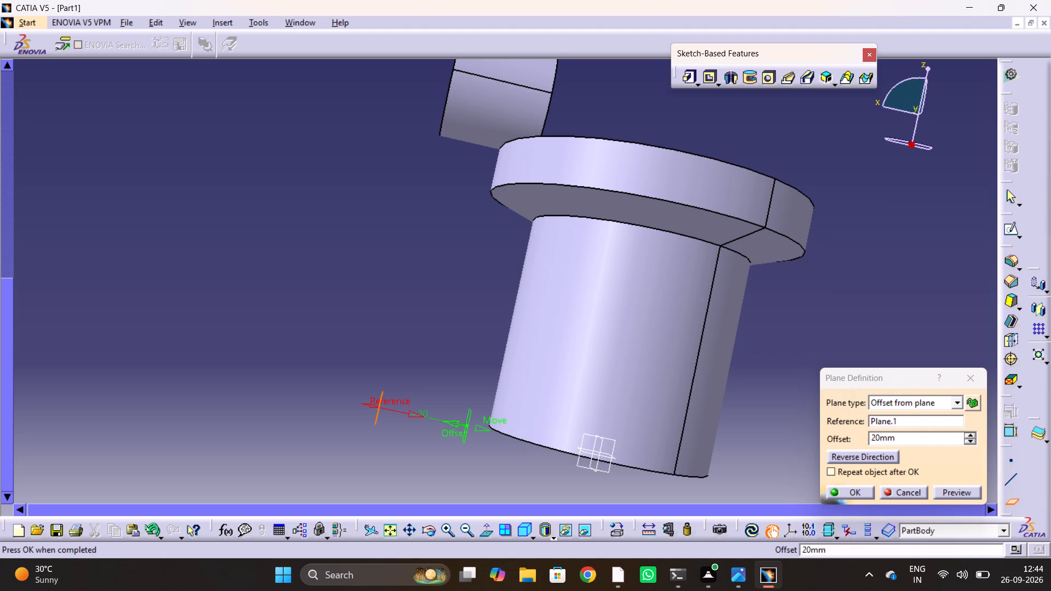
Set the new plane's offset from Plane.1 to 10 mm and create the plane.
middle_drag(527, 285, 478, 345)
drag(522, 285, 478, 345)
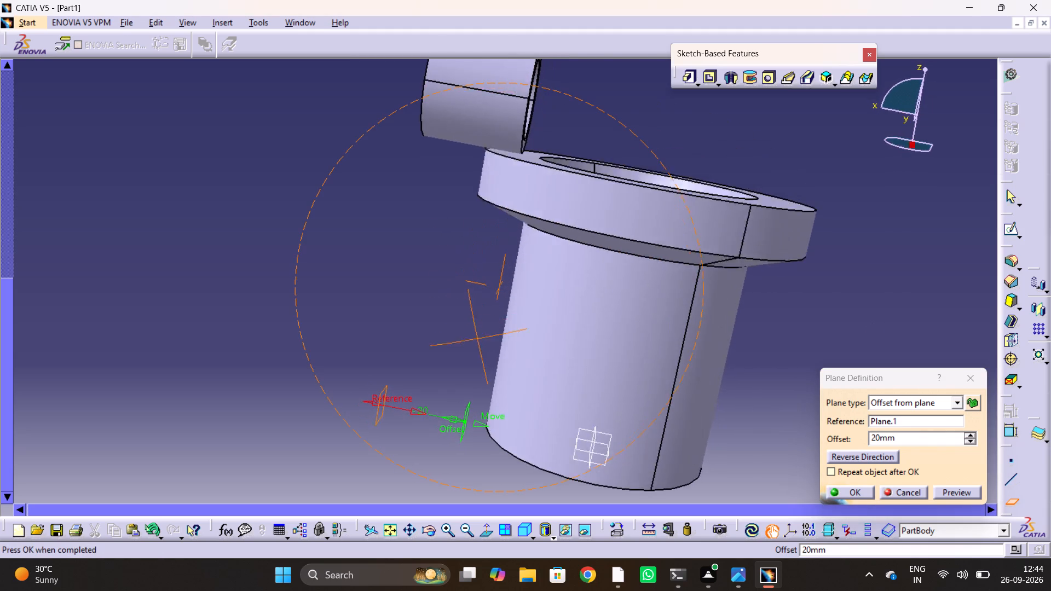
middle_drag(478, 345, 481, 350)
drag(478, 345, 481, 350)
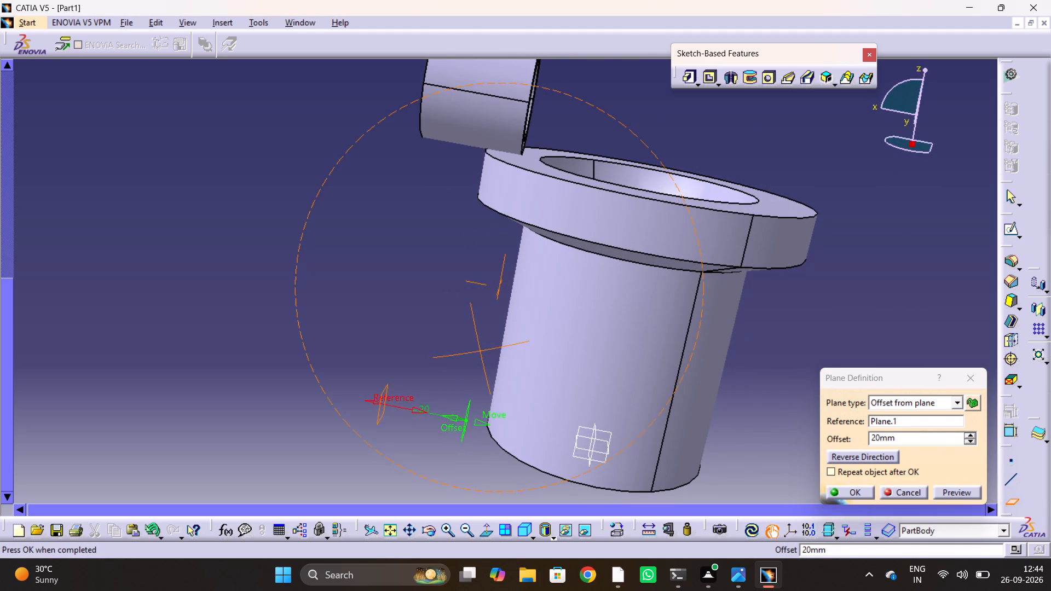
double_click(906, 442)
text(10)
key(Return)
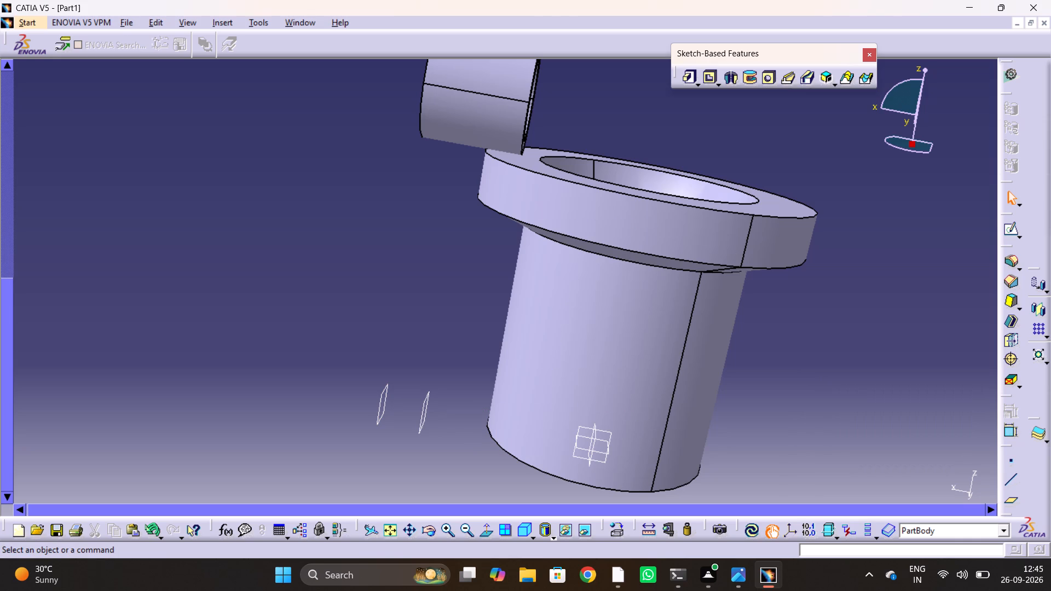
Open a new sketch on the plane offset 10 mm from Plane.1.
click(424, 417)
click(1008, 227)
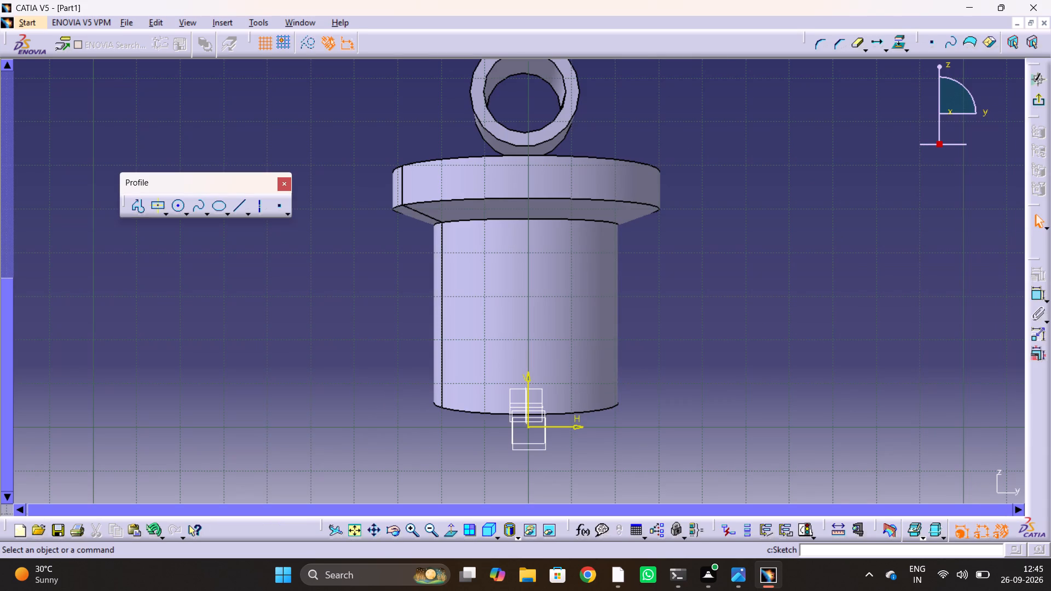
Compare the body, flange and side boss with the front and section views in reference drawing 2.png.
key(alt+Tab)
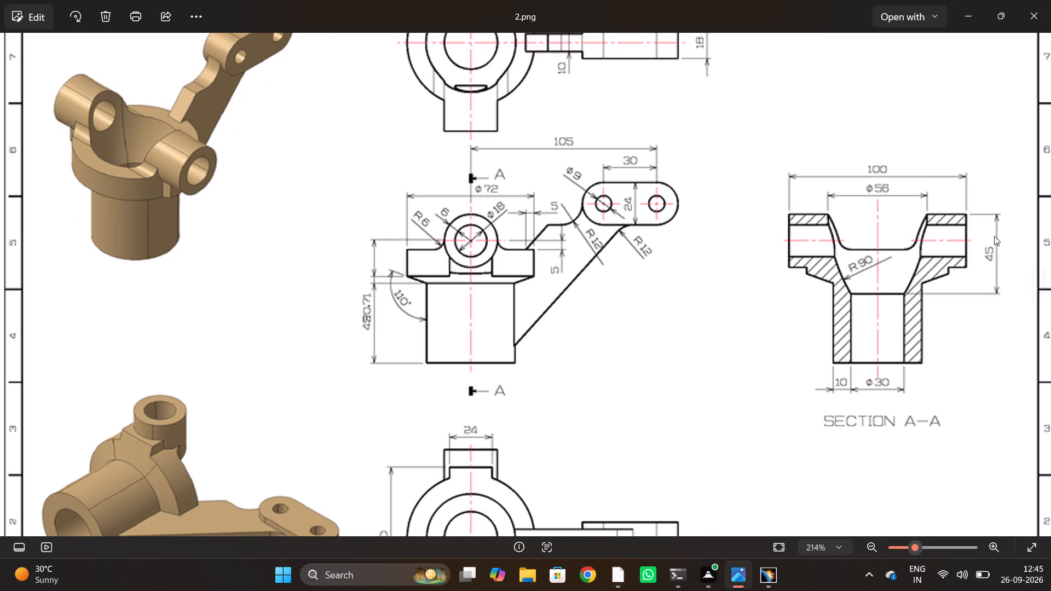
key(alt+Tab)
middle_drag(533, 221, 540, 282)
drag(533, 221, 540, 282)
scroll(536, 225, down, 1)
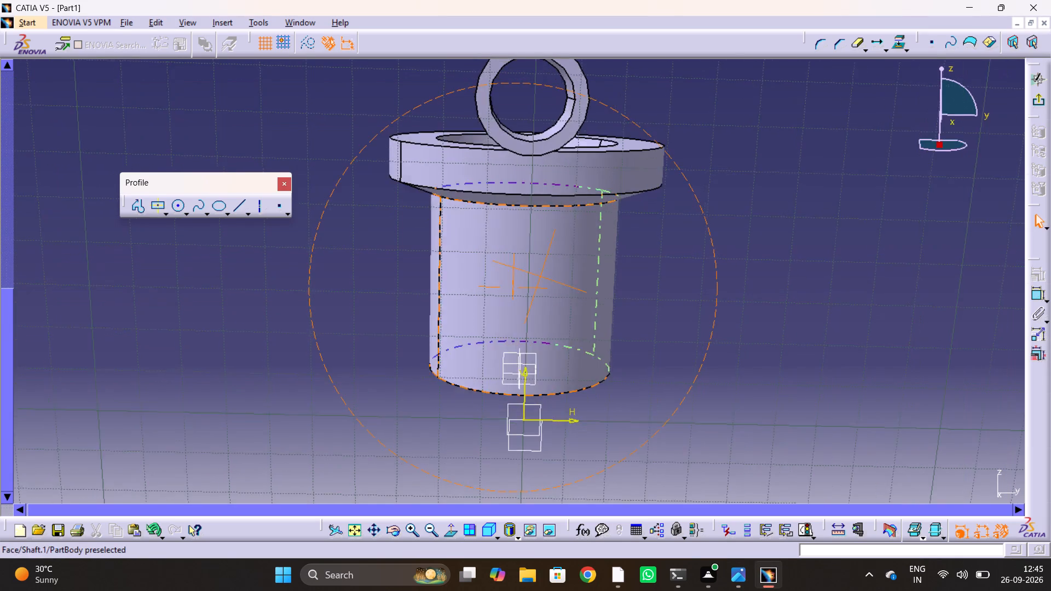
drag(540, 282, 534, 303)
middle_drag(540, 282, 531, 303)
ctrl+middle_drag(525, 193, 525, 161)
key(alt+Tab)
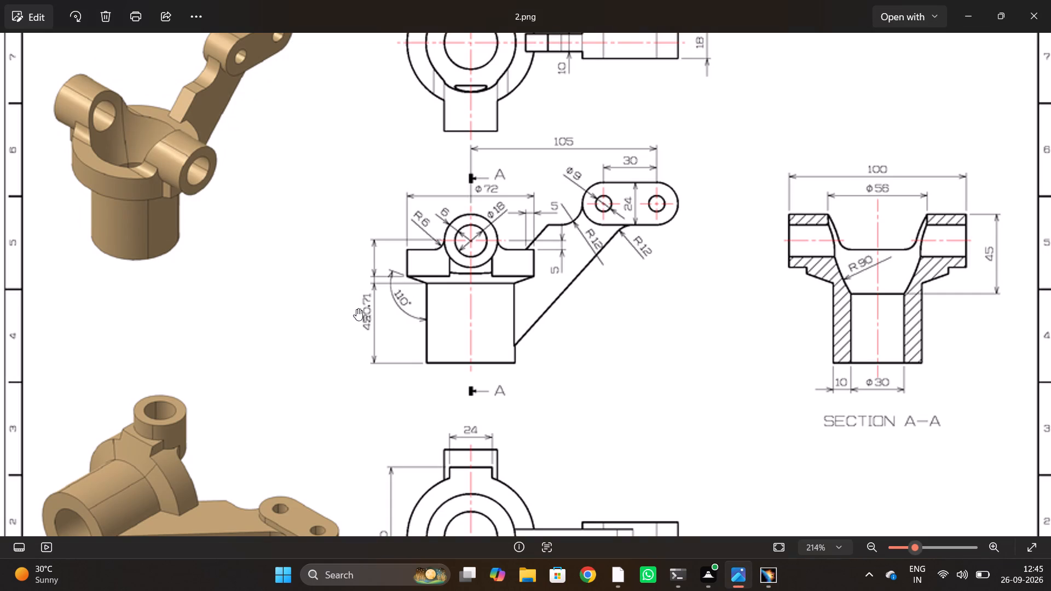
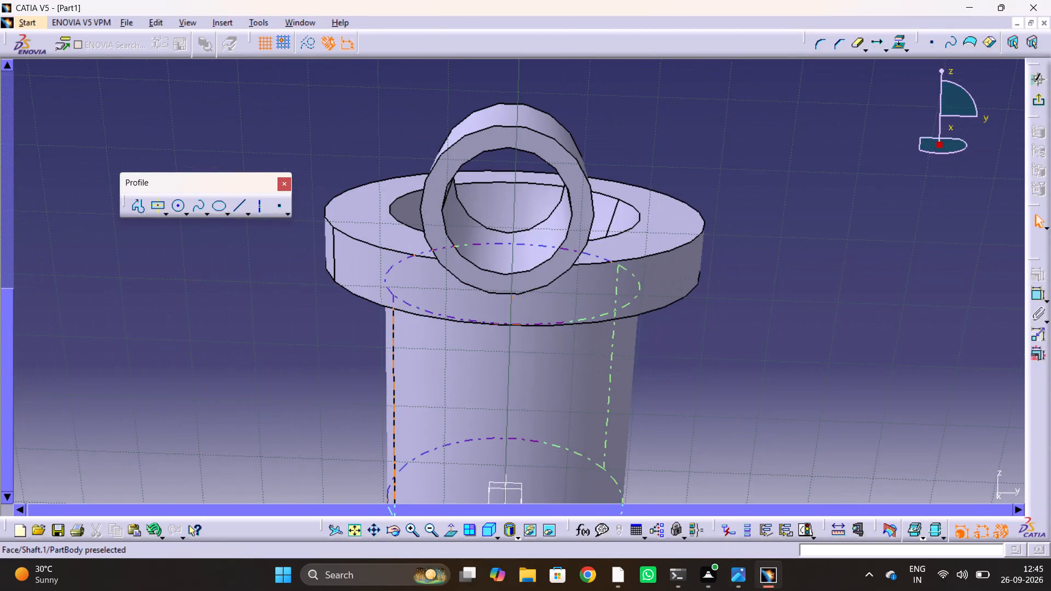
Project the flange's lower outer edge onto the sketch plane.
middle_drag(615, 358, 604, 254)
drag(598, 322, 604, 254)
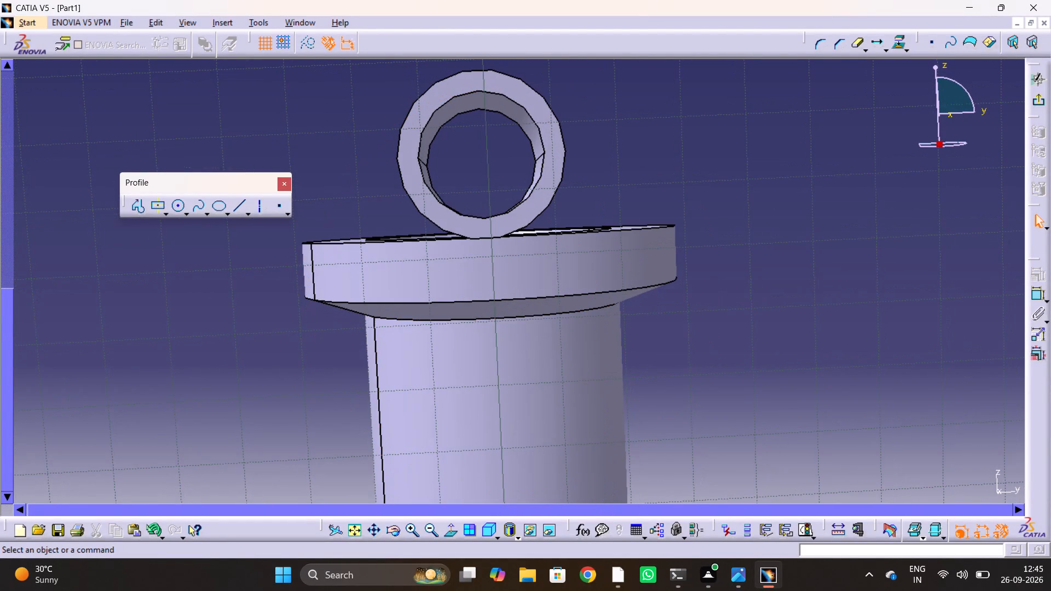
click(895, 41)
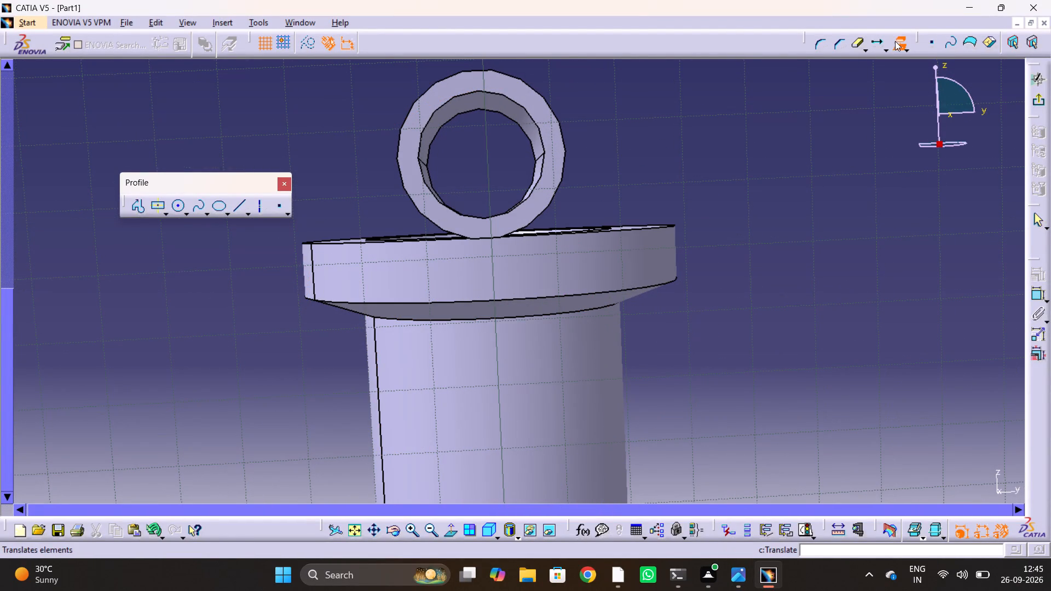
click(502, 301)
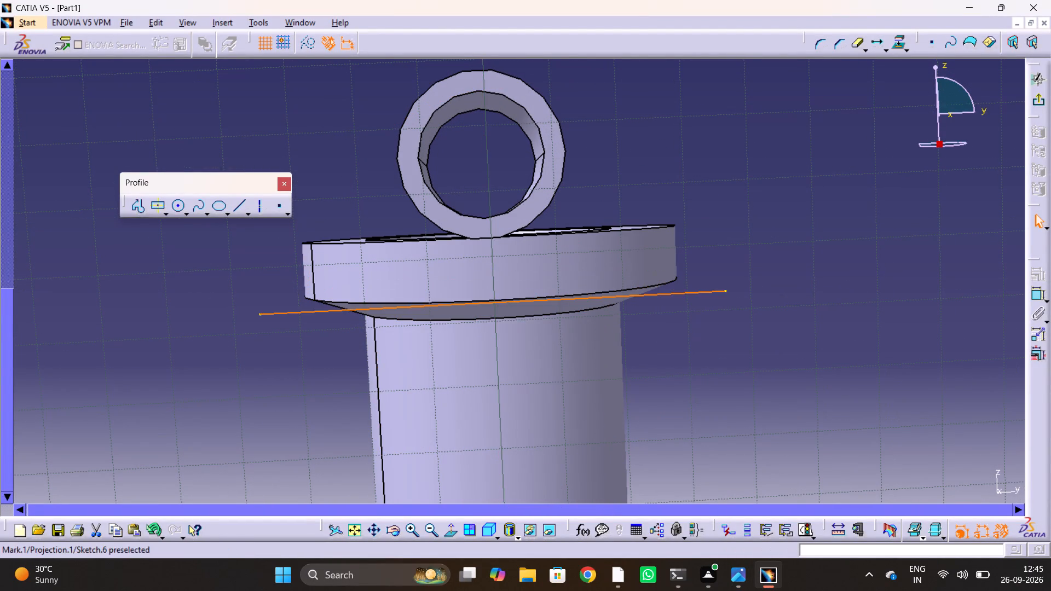
click(789, 426)
Sketch a vertical line about 15 mm long beside the side boss, ending on the projected flange edge.
middle_drag(686, 383, 690, 375)
drag(686, 383, 690, 375)
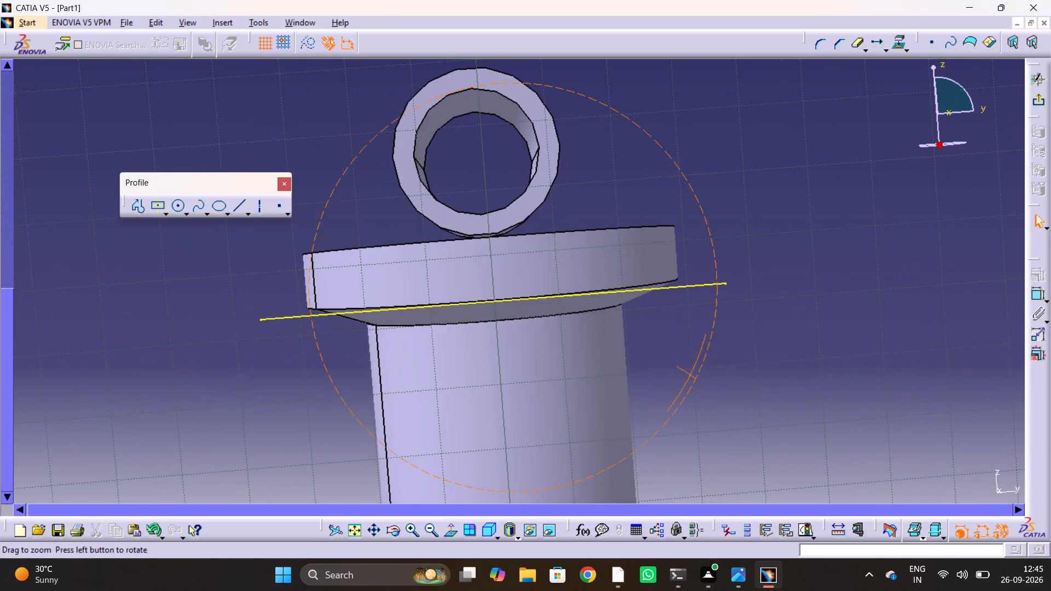
ctrl+middle_drag(540, 189, 540, 163)
middle_drag(575, 180, 579, 223)
drag(575, 180, 579, 223)
scroll(577, 180, down, 1)
ctrl+middle_drag(614, 203, 607, 180)
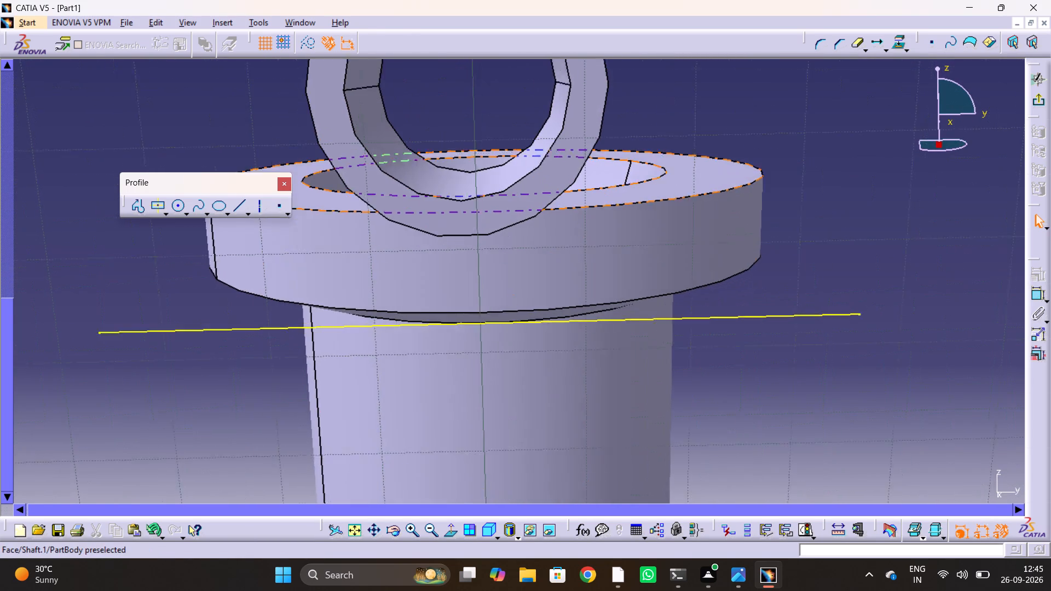
ctrl+middle_drag(607, 180, 607, 166)
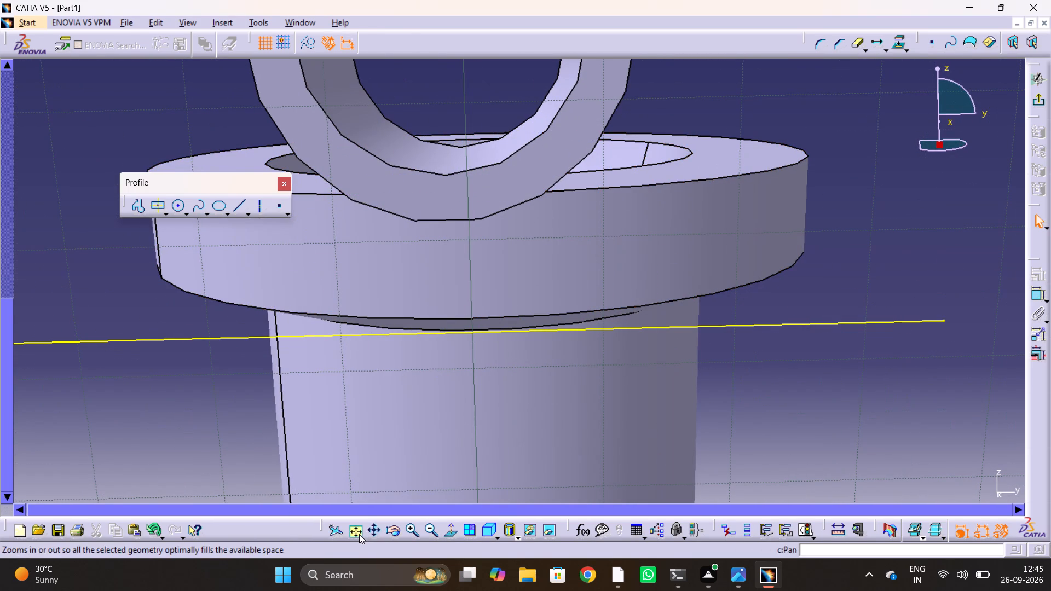
click(359, 534)
click(455, 534)
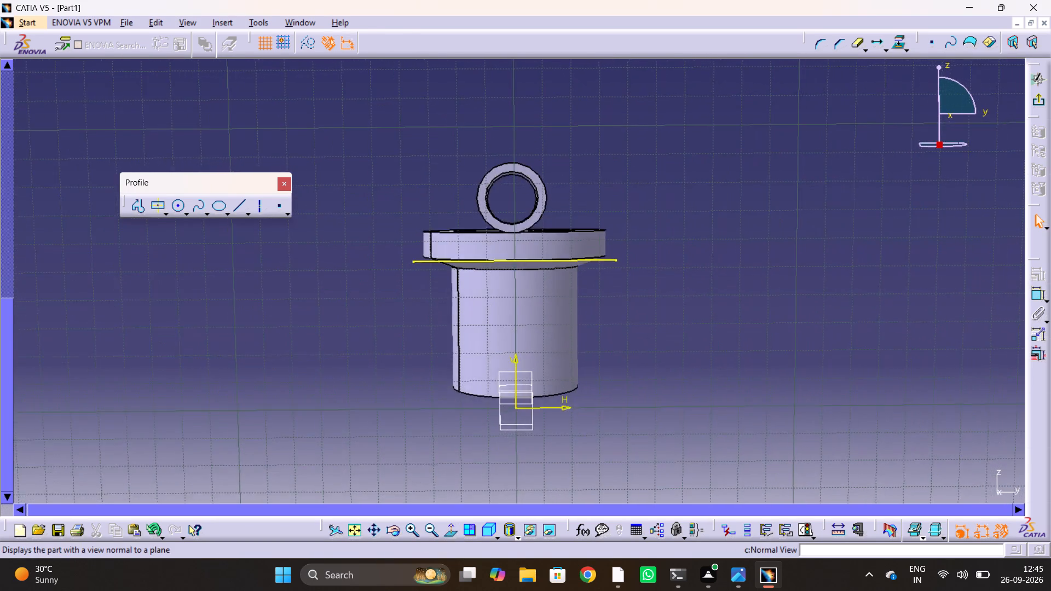
ctrl+middle_drag(572, 170, 579, 114)
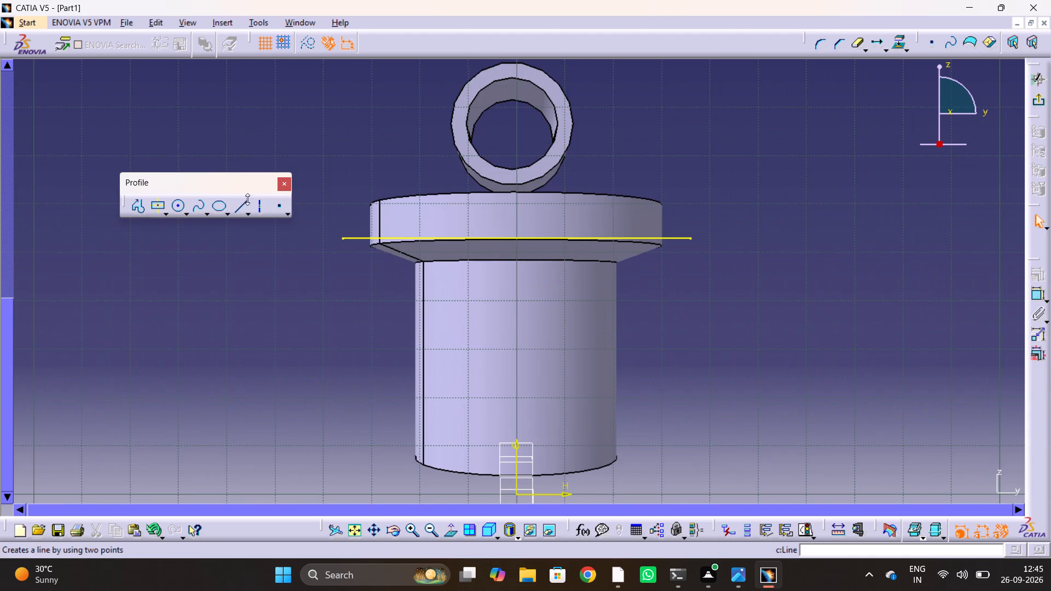
click(242, 208)
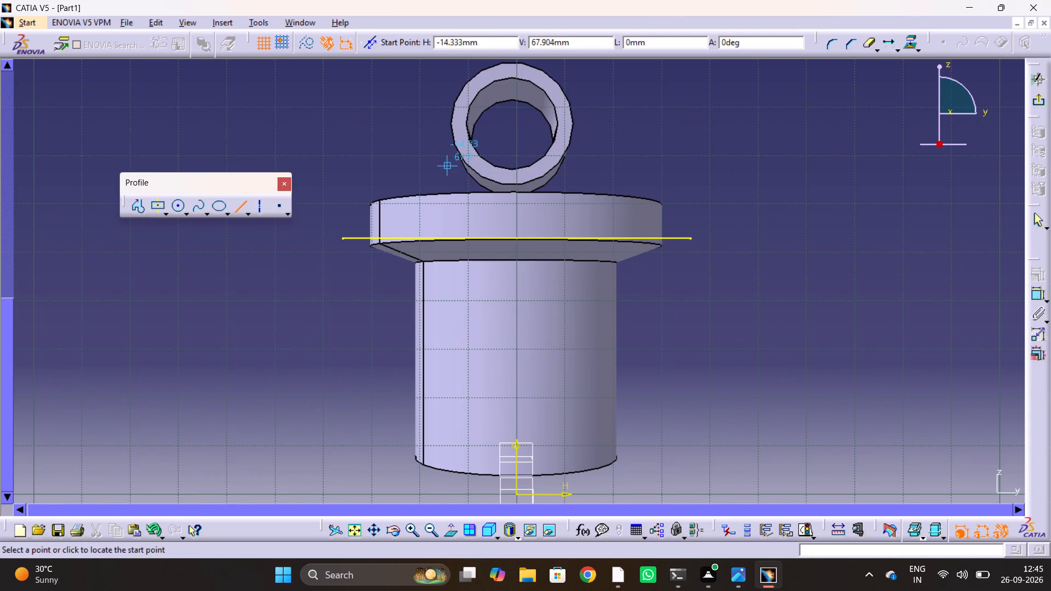
click(449, 165)
click(444, 237)
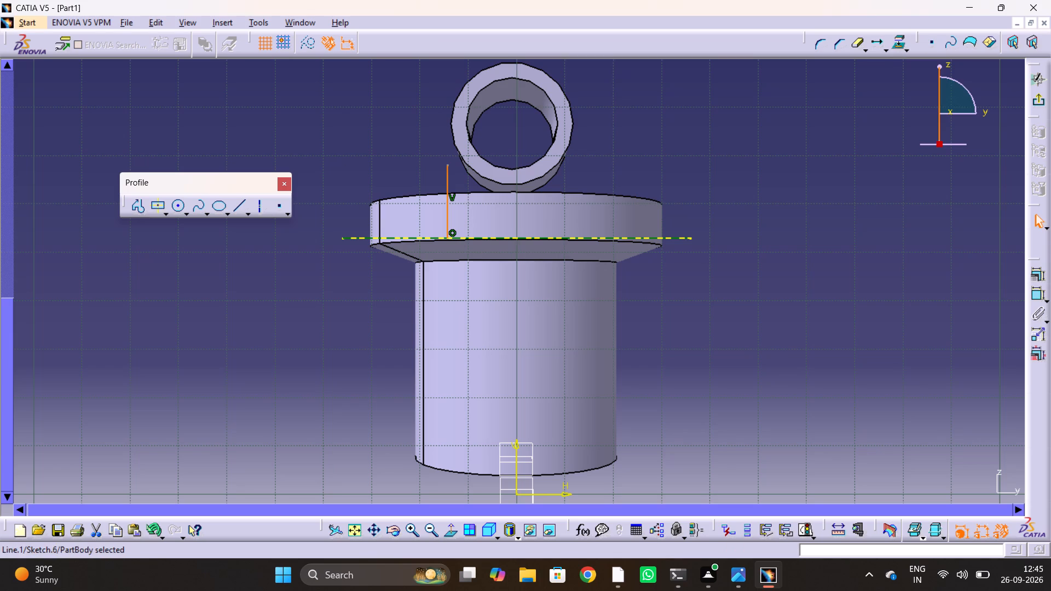
Mirror the vertical line about the sketch's vertical axis.
click(884, 49)
click(896, 66)
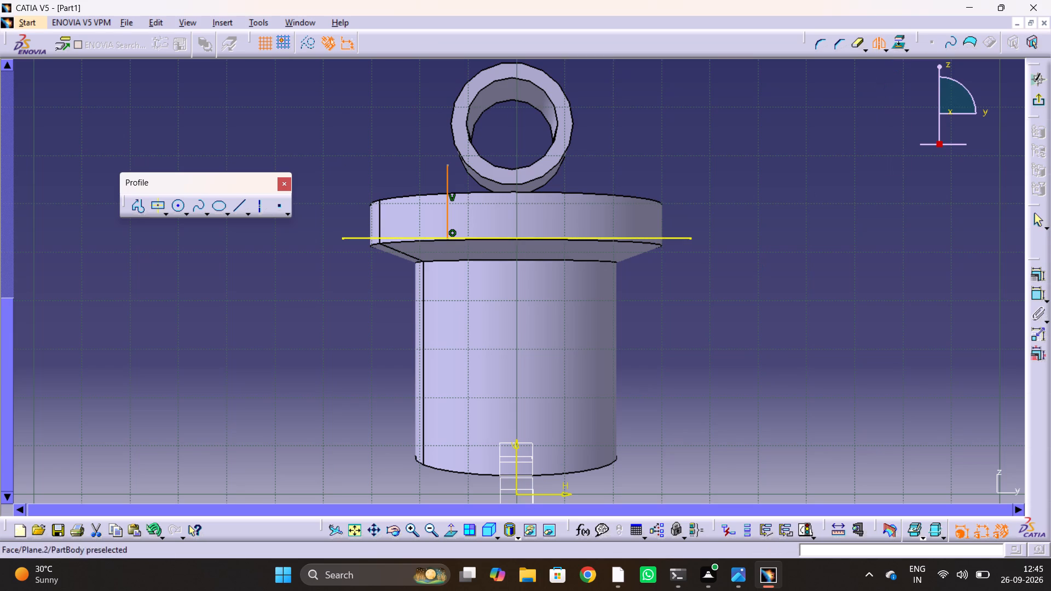
click(518, 448)
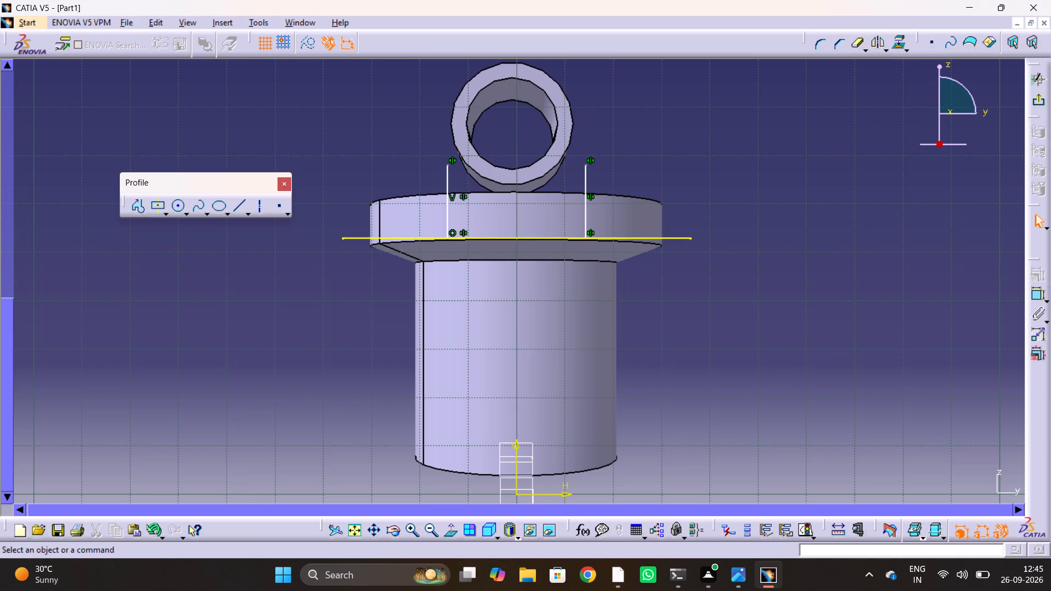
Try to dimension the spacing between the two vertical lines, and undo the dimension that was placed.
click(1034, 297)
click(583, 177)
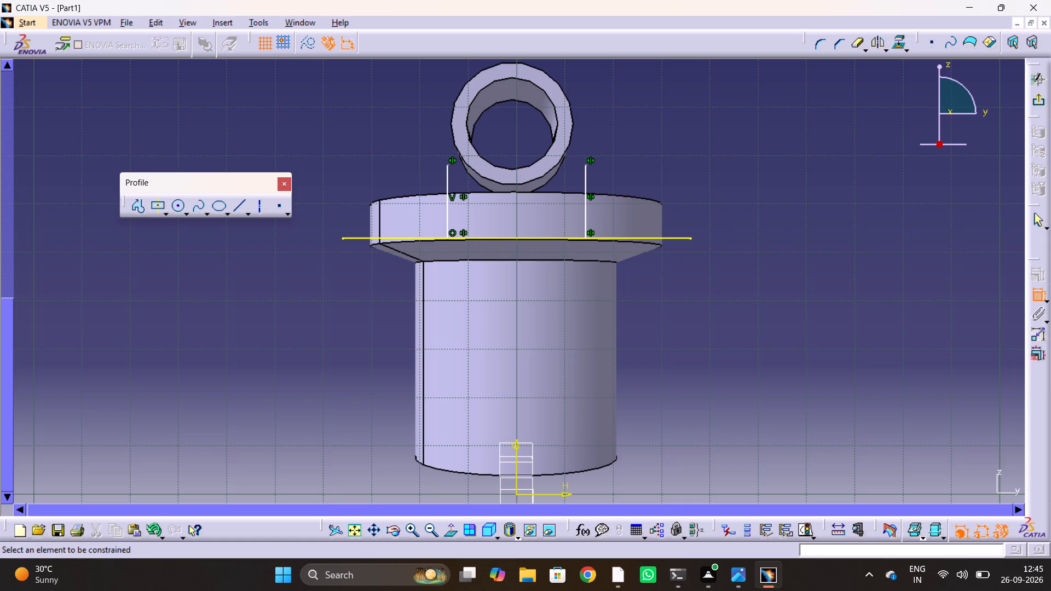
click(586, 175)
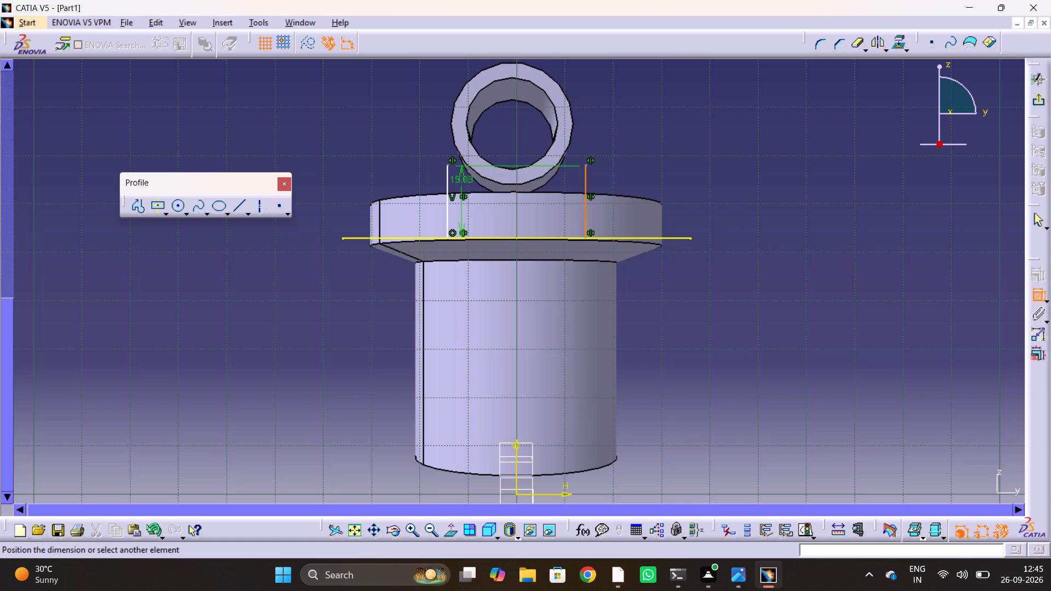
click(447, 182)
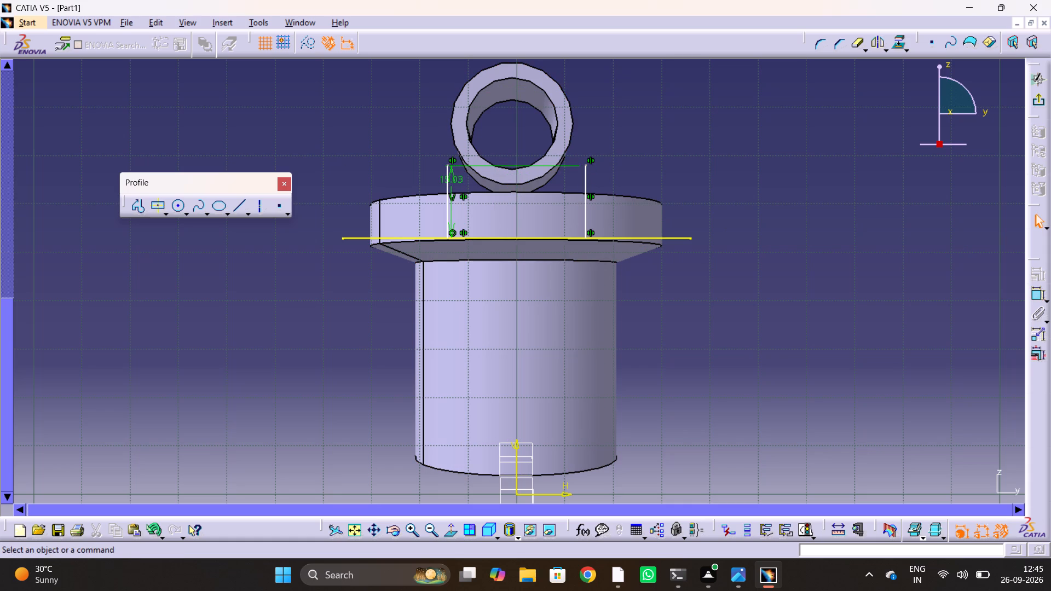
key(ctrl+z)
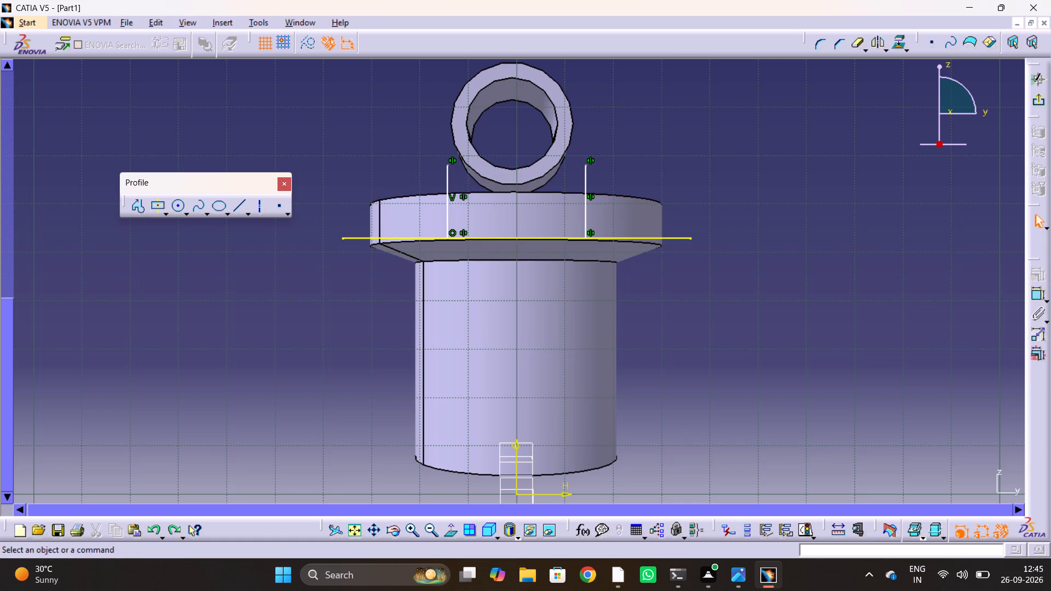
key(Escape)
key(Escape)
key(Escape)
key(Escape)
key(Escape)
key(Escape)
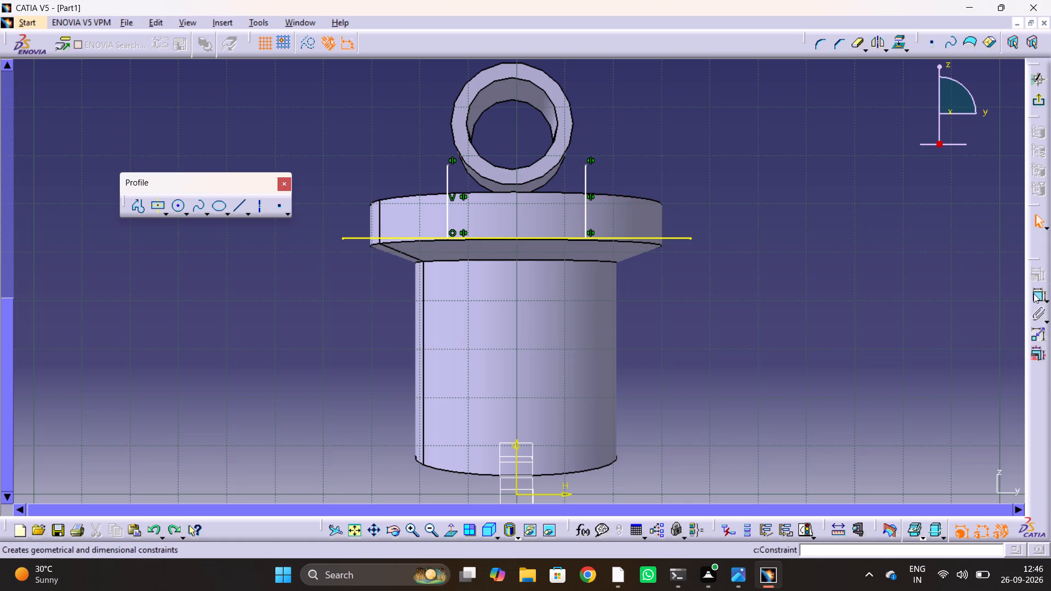
Dimension the distance between the two vertical lines and set it to 24 mm.
click(1033, 293)
click(588, 181)
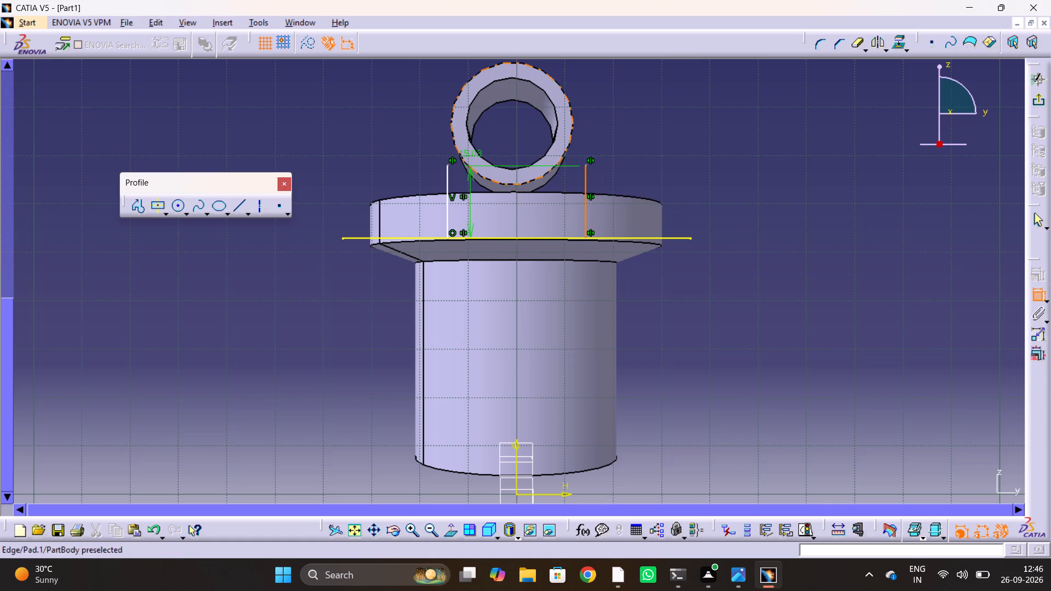
click(449, 181)
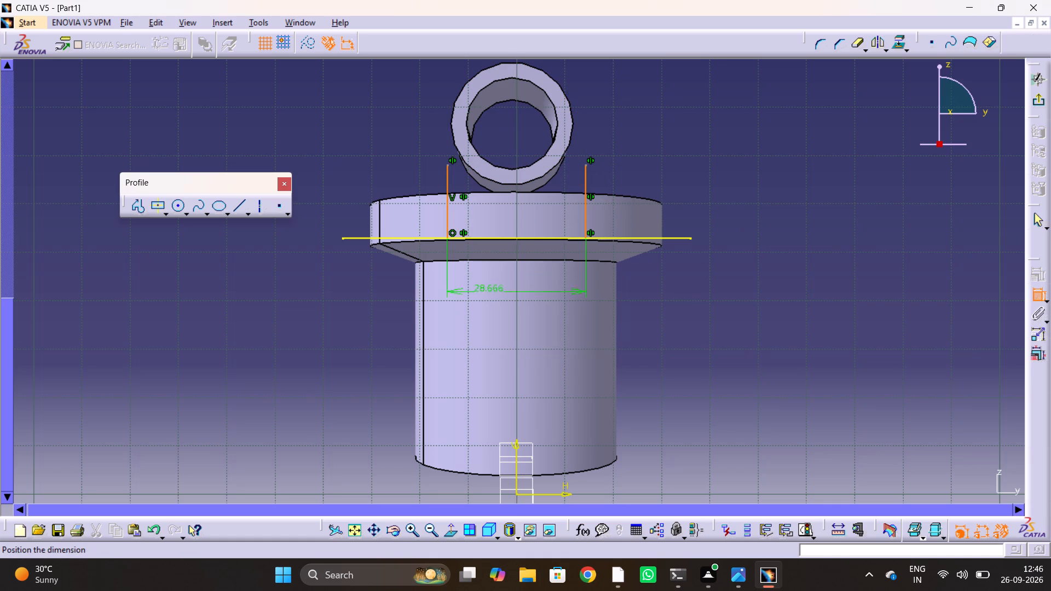
click(492, 300)
double_click(492, 296)
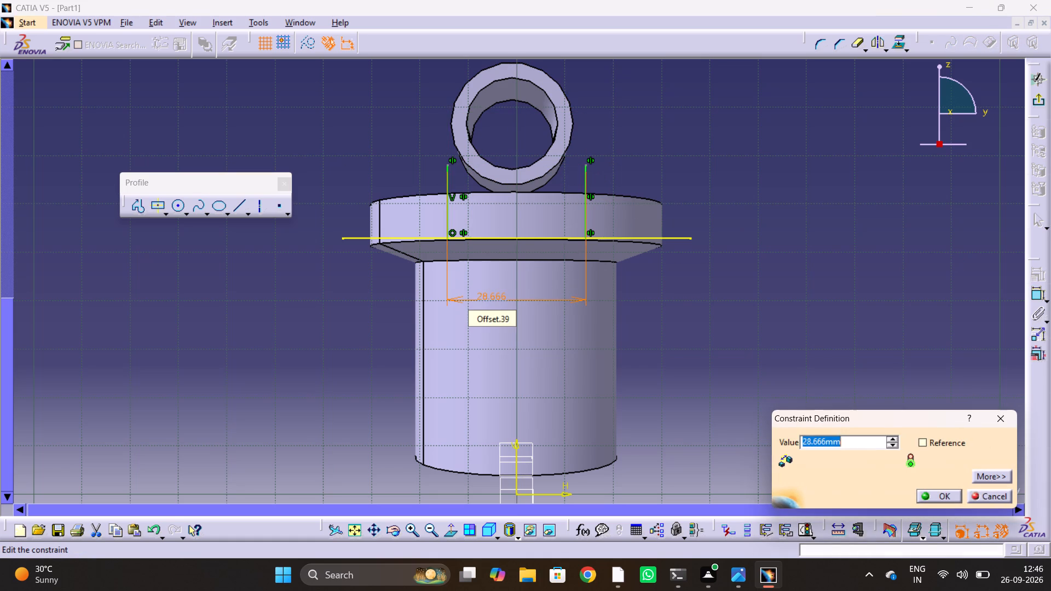
text(24)
key(Return)
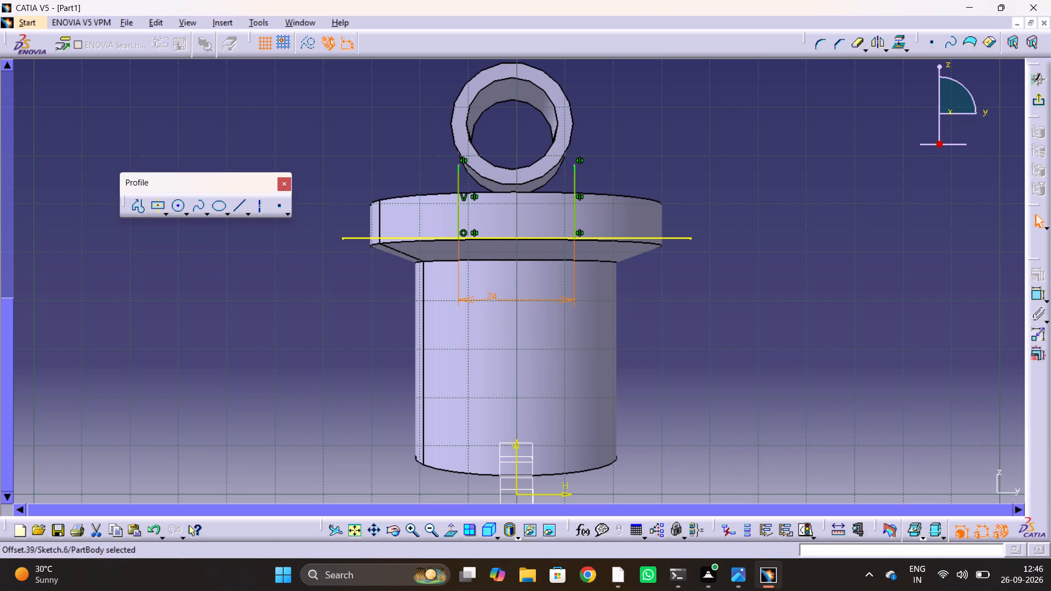
middle_drag(526, 207, 521, 281)
drag(525, 208, 521, 281)
click(803, 281)
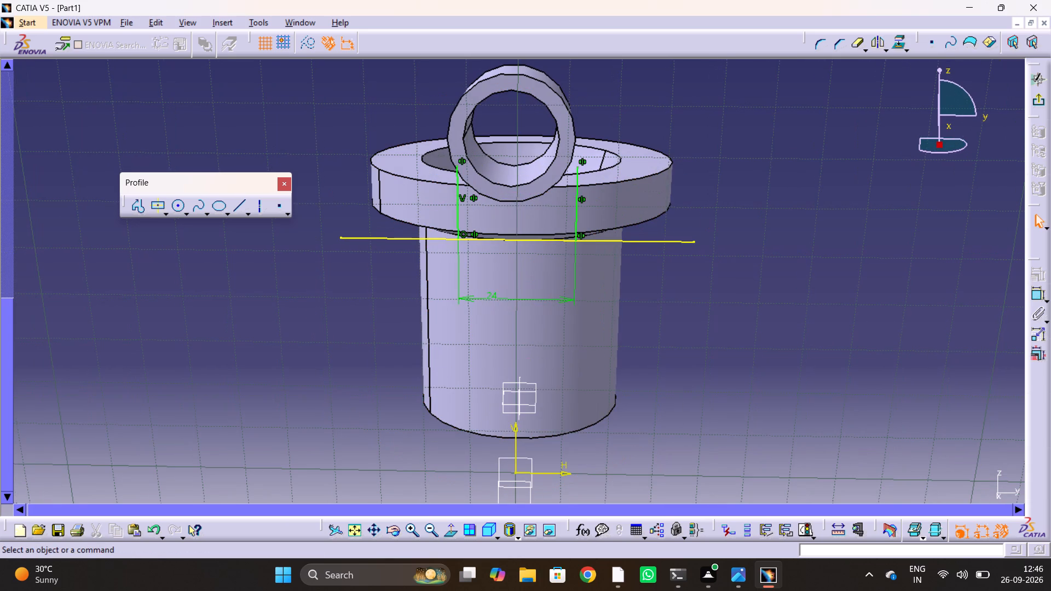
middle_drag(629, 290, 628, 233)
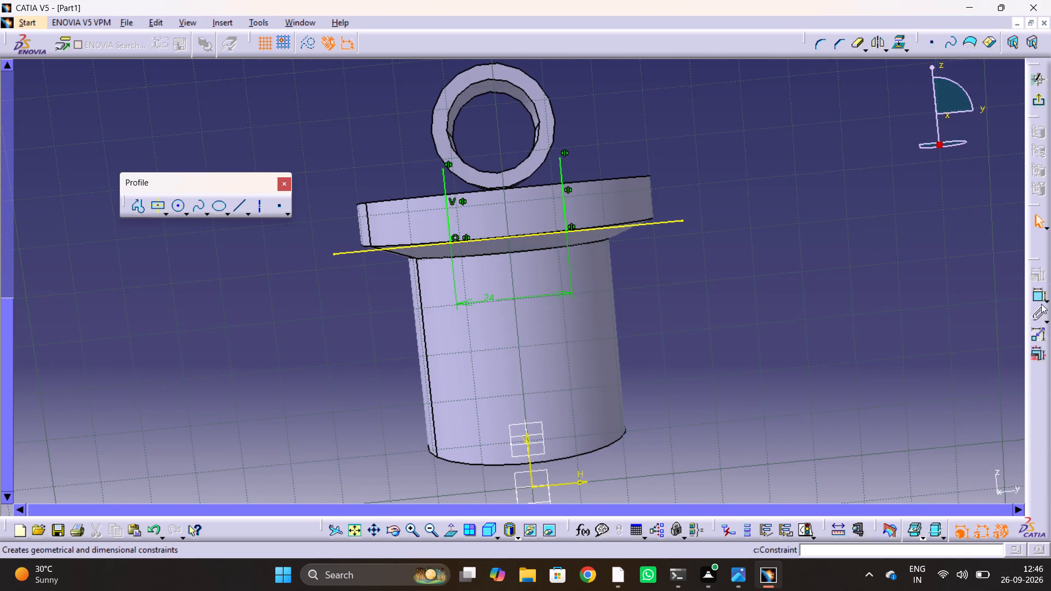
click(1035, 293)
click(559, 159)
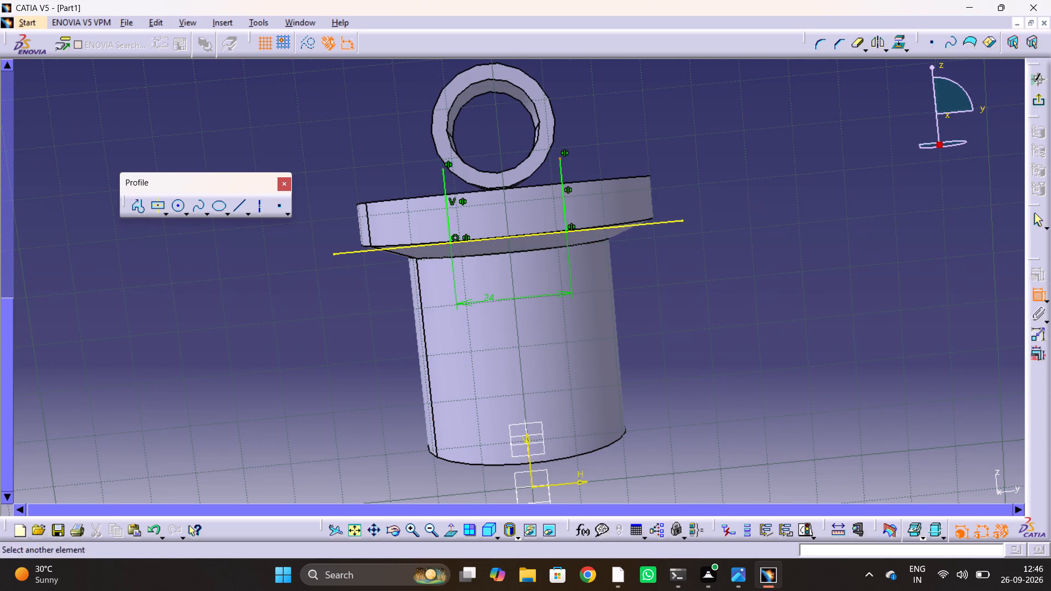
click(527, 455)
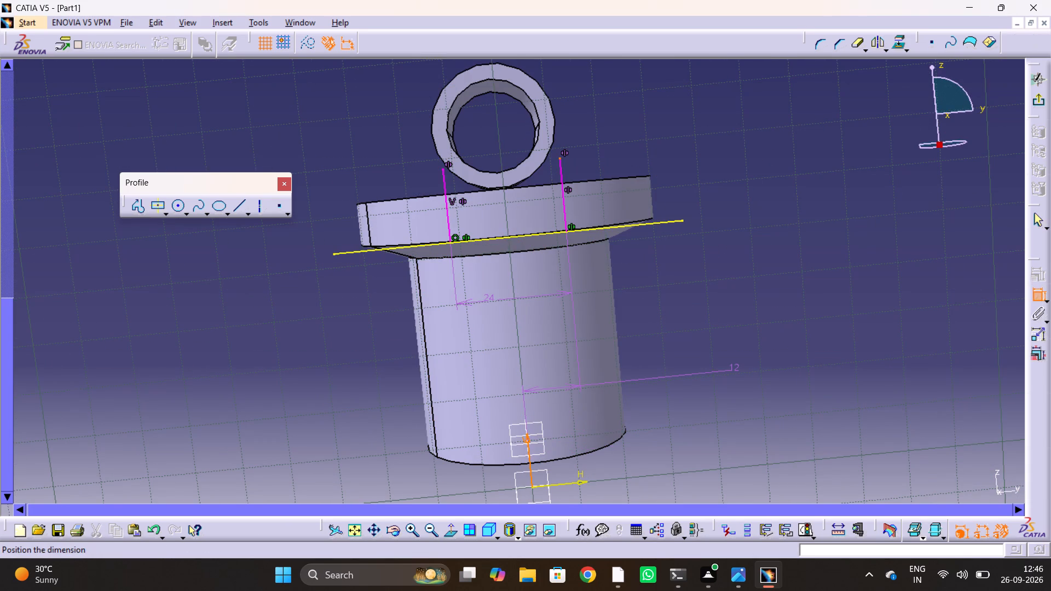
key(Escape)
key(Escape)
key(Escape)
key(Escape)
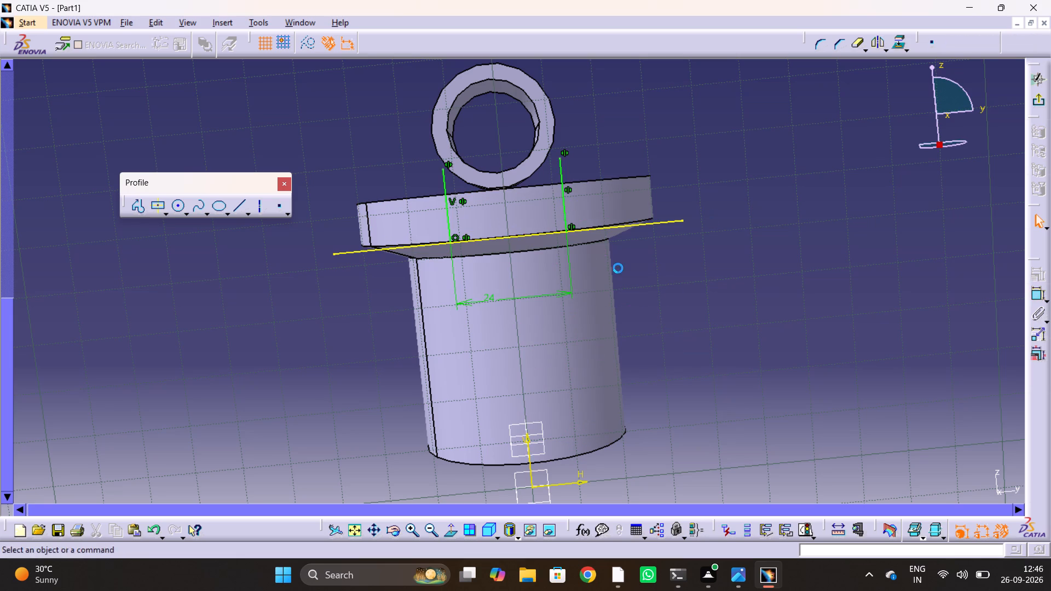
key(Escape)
Trim both outer ends of the projected flange edge, keeping only the part between the two vertical lines.
middle_drag(460, 254, 505, 296)
drag(458, 255, 506, 304)
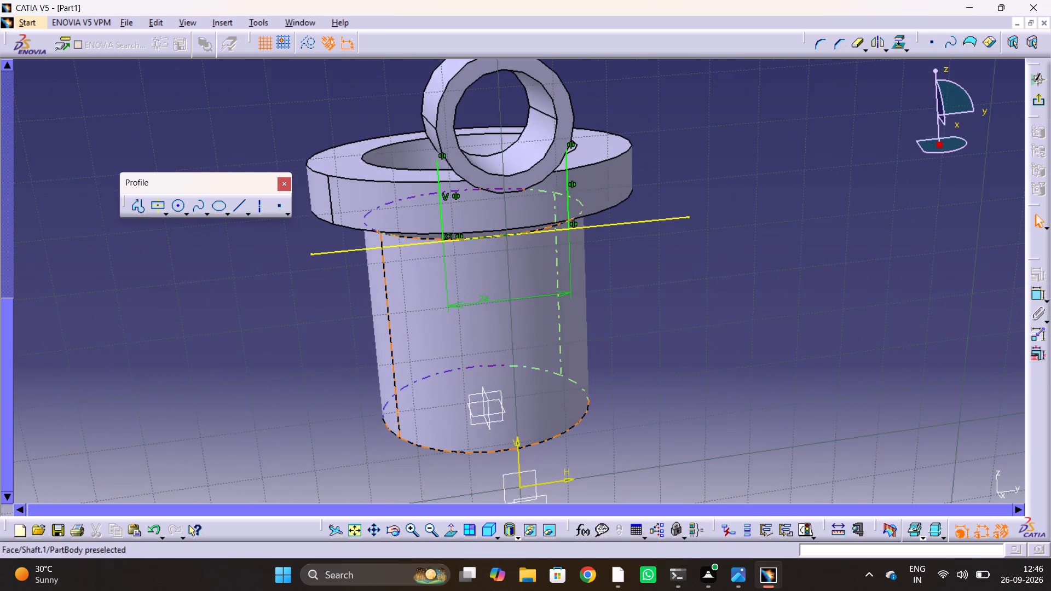
ctrl+middle_drag(513, 265, 523, 204)
click(821, 285)
middle_drag(821, 285, 939, 413)
scroll(840, 296, down, 1)
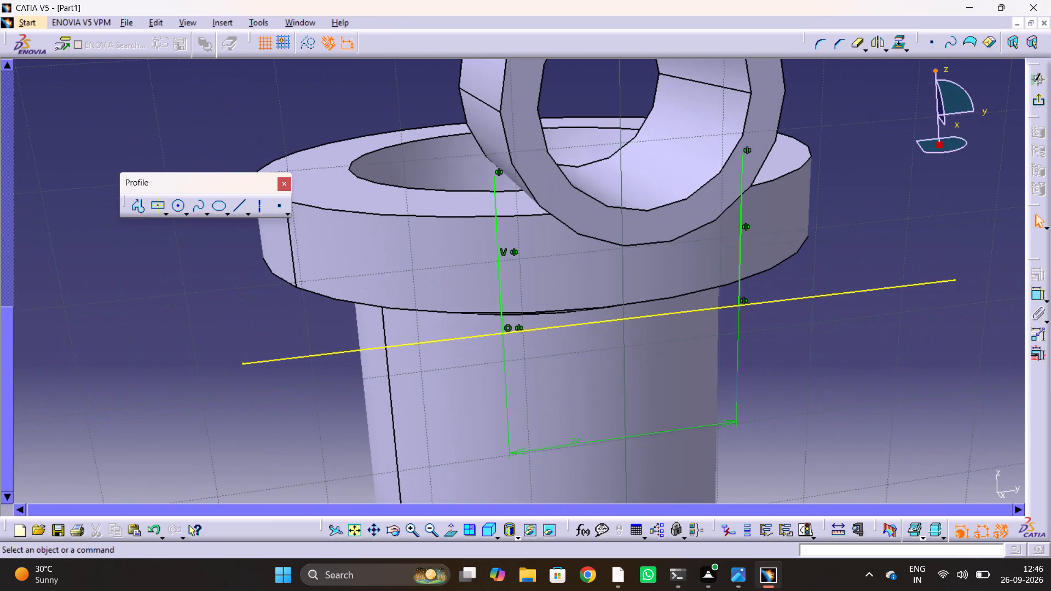
double_click(856, 47)
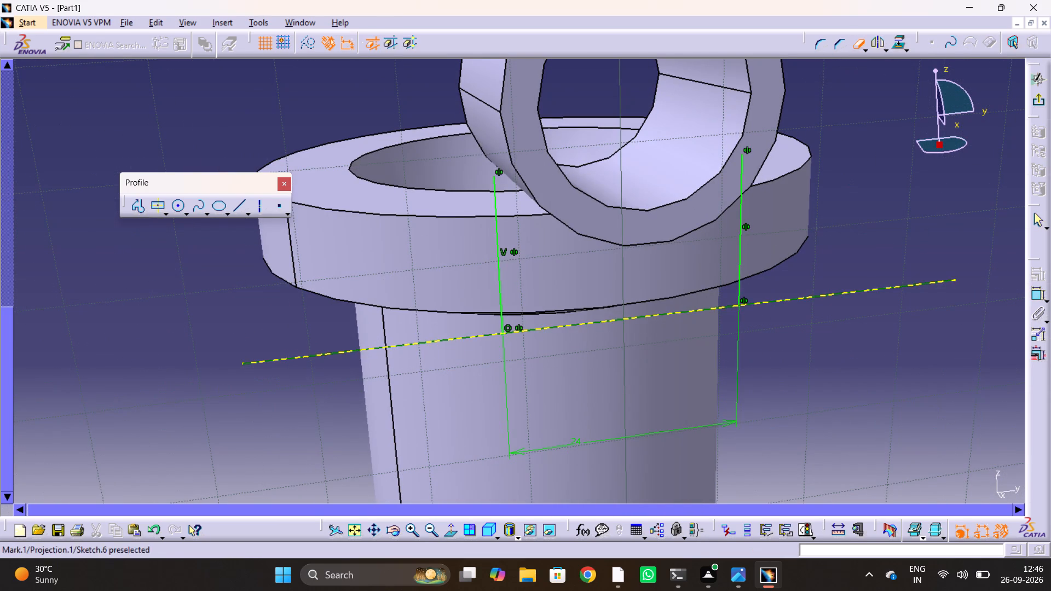
click(846, 294)
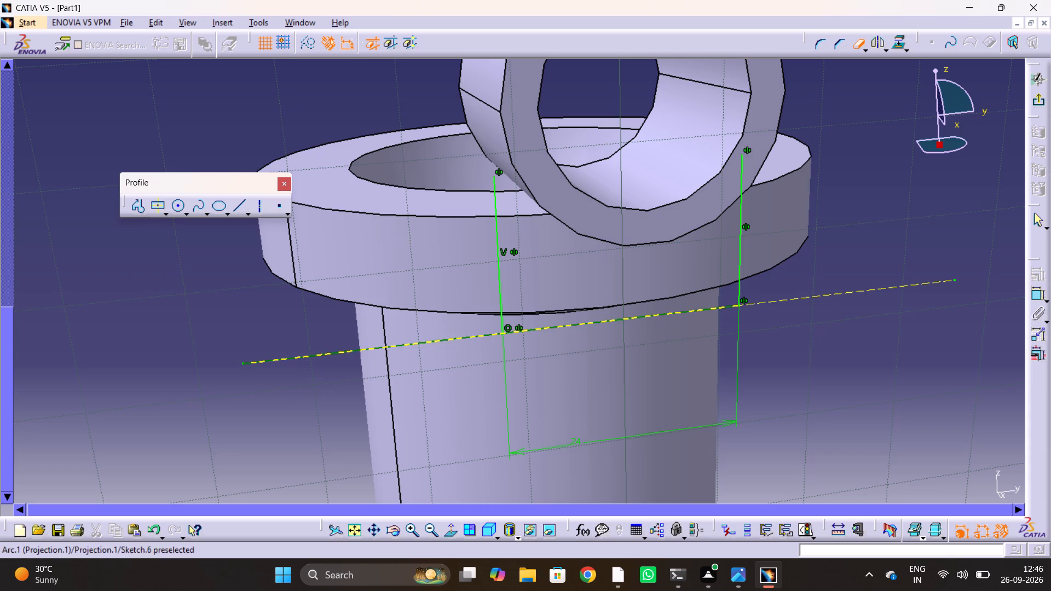
click(402, 345)
key(Escape)
key(Escape)
key(Escape)
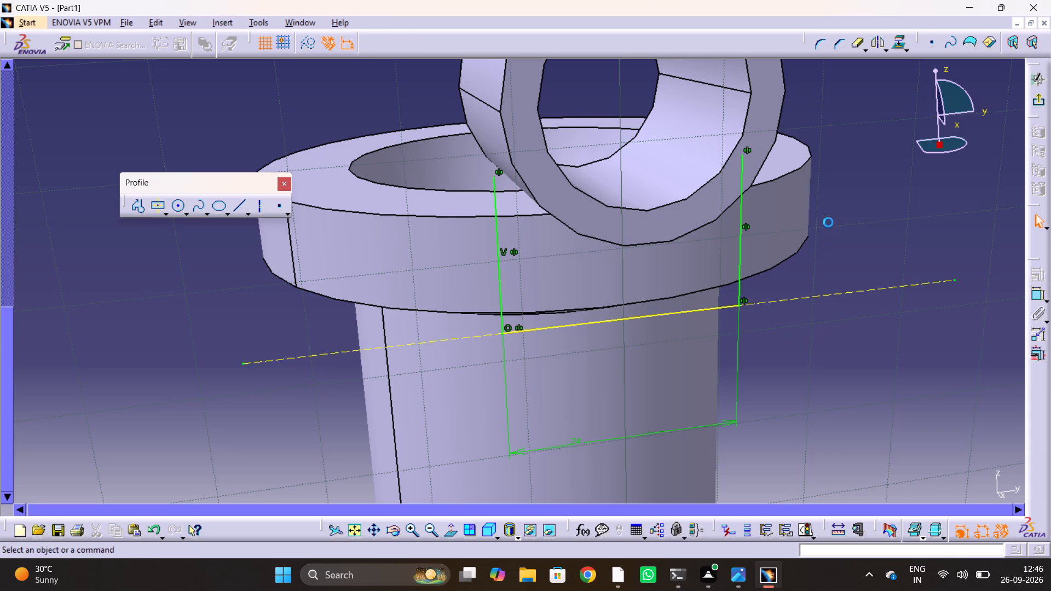
key(Escape)
Examine from several angles how the trimmed sketch sits relative to the flange and the side boss.
middle_drag(741, 241, 710, 192)
drag(720, 241, 705, 193)
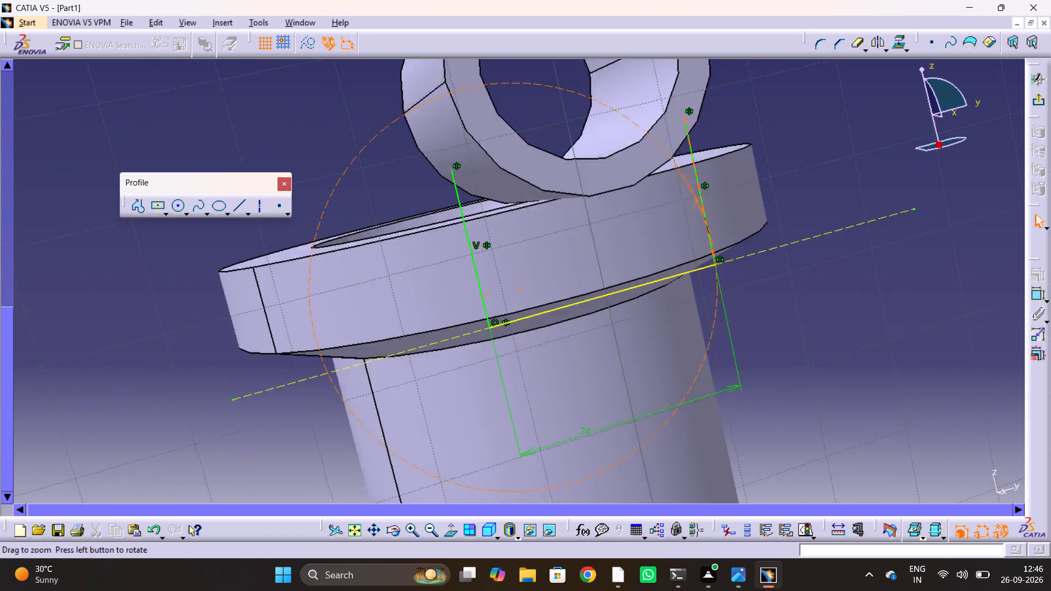
middle_drag(710, 192, 774, 186)
middle_drag(633, 227, 827, 260)
drag(633, 227, 827, 260)
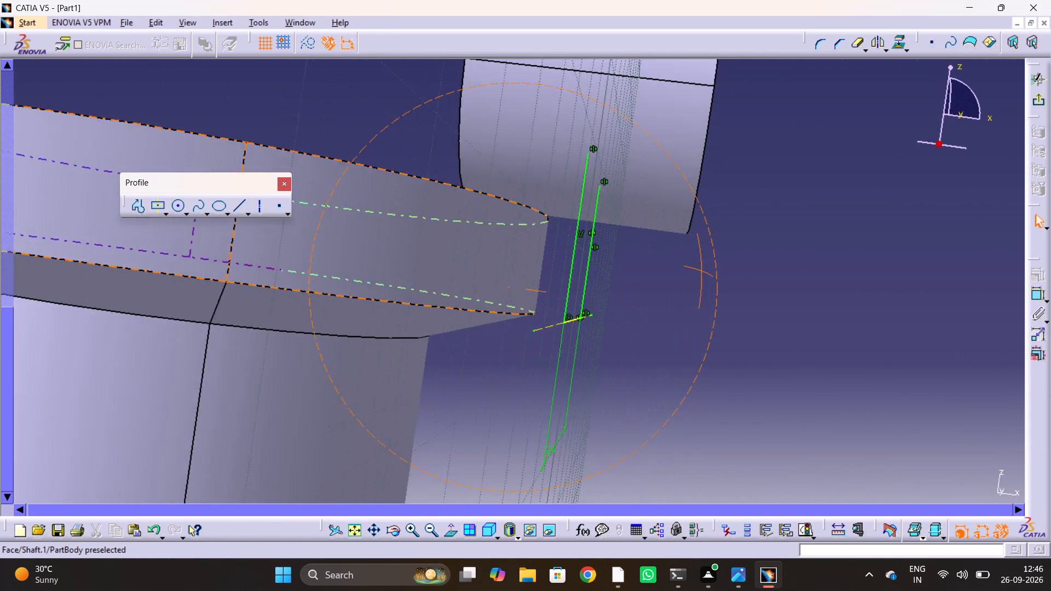
middle_drag(827, 260, 679, 287)
drag(827, 260, 679, 287)
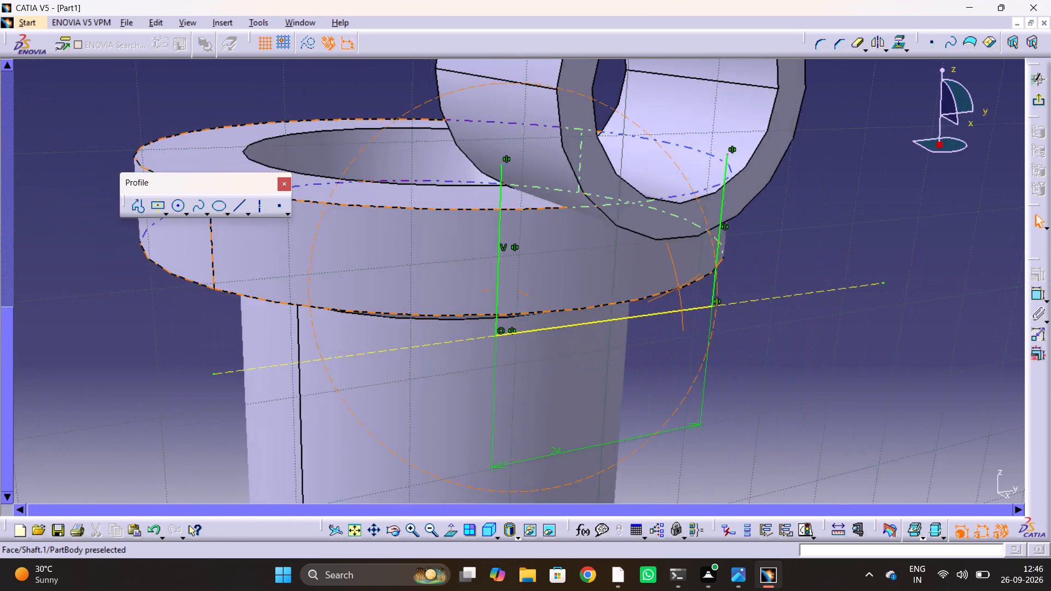
middle_drag(679, 287, 604, 245)
drag(679, 287, 604, 245)
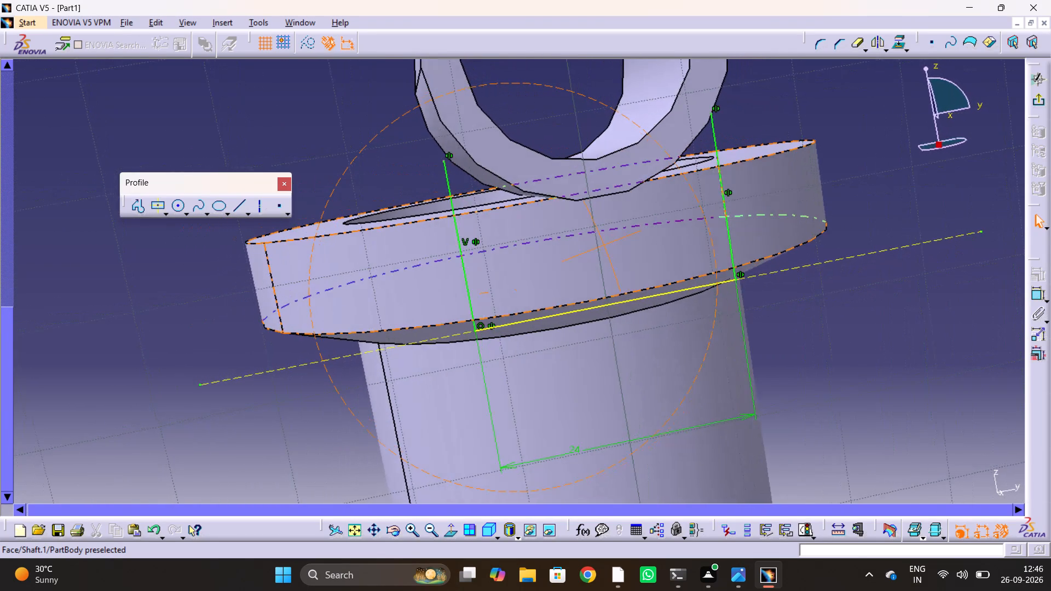
Project the outer circular edge of the side boss's end face into the sketch.
drag(604, 245, 716, 262)
middle_drag(604, 245, 714, 263)
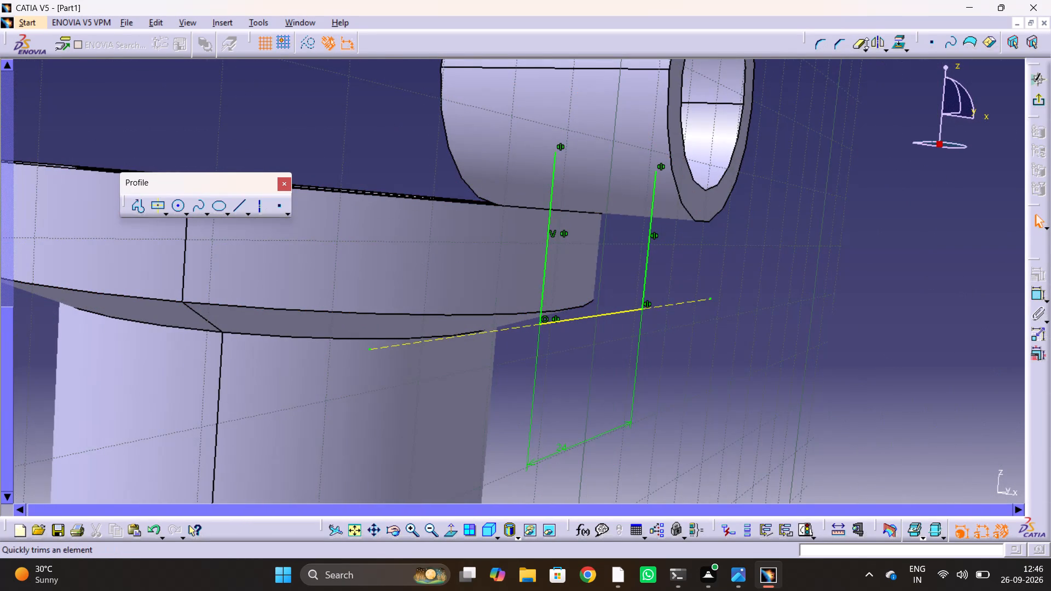
click(898, 43)
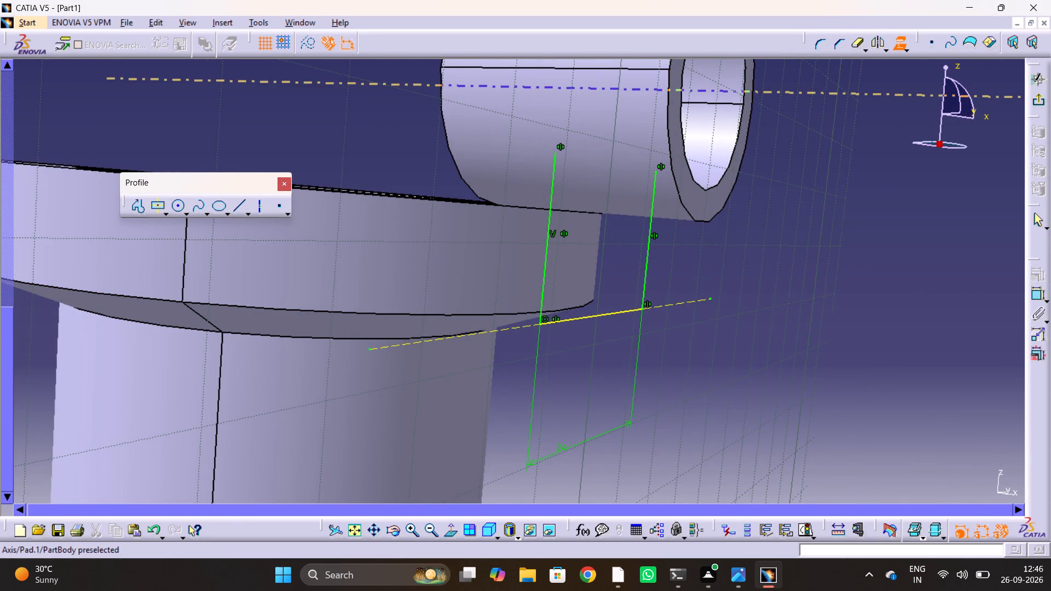
click(689, 215)
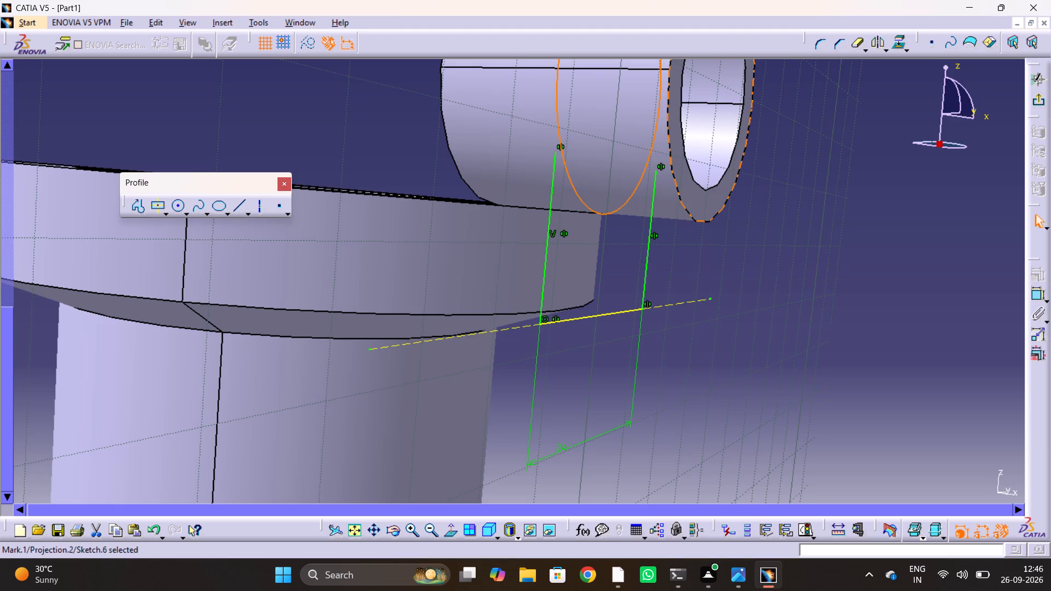
click(913, 275)
key(Escape)
Make the upper endpoint of the left vertical line coincident with the projected boss circle.
scroll(642, 200, down, 1)
middle_drag(642, 201, 542, 175)
drag(642, 201, 542, 175)
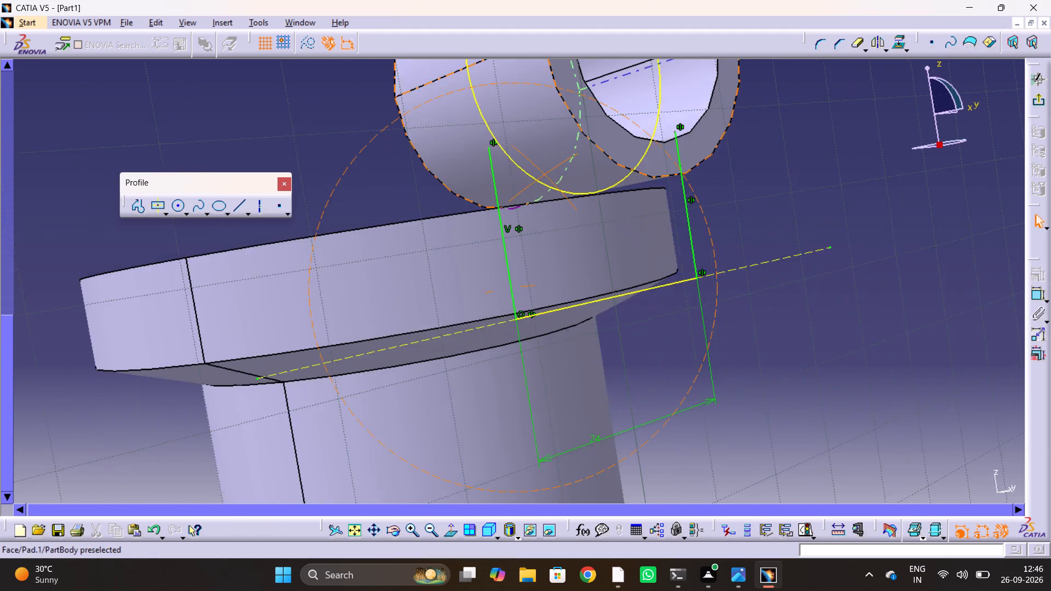
drag(542, 175, 542, 172)
middle_drag(542, 175, 541, 169)
click(485, 140)
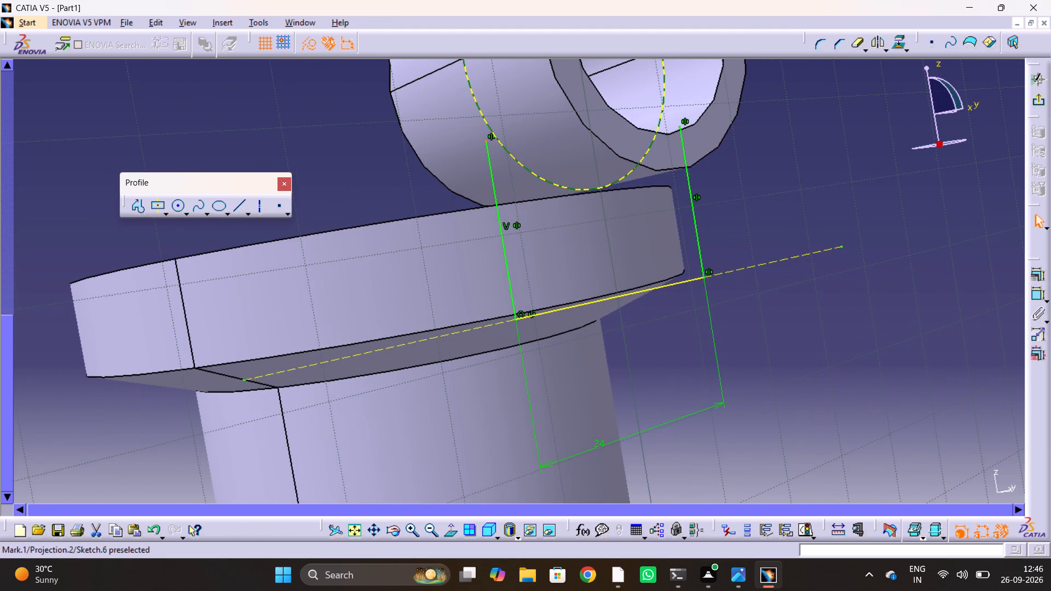
ctrl+click(483, 114)
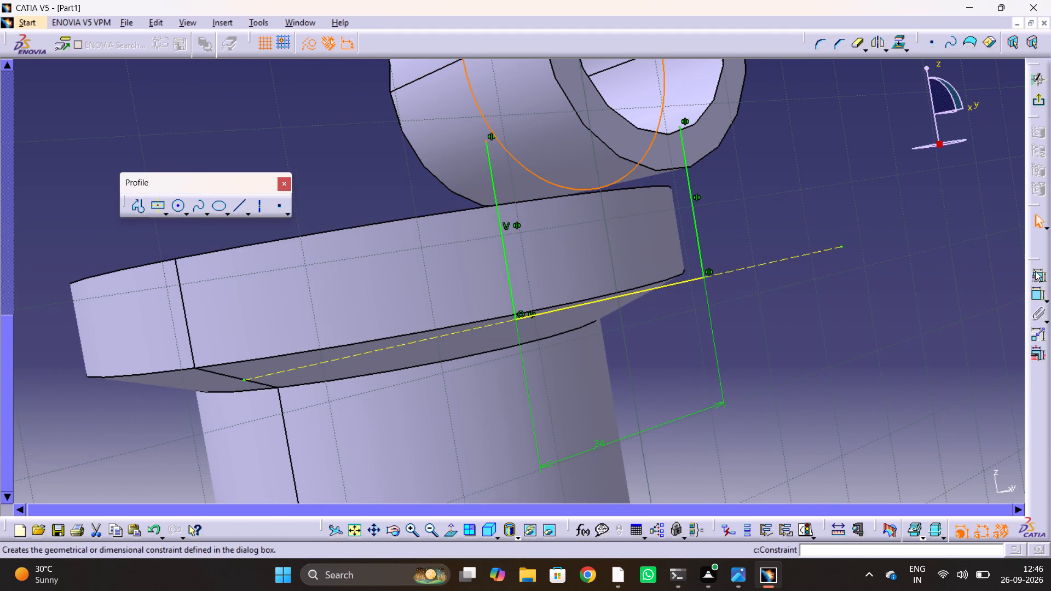
click(1036, 270)
click(275, 149)
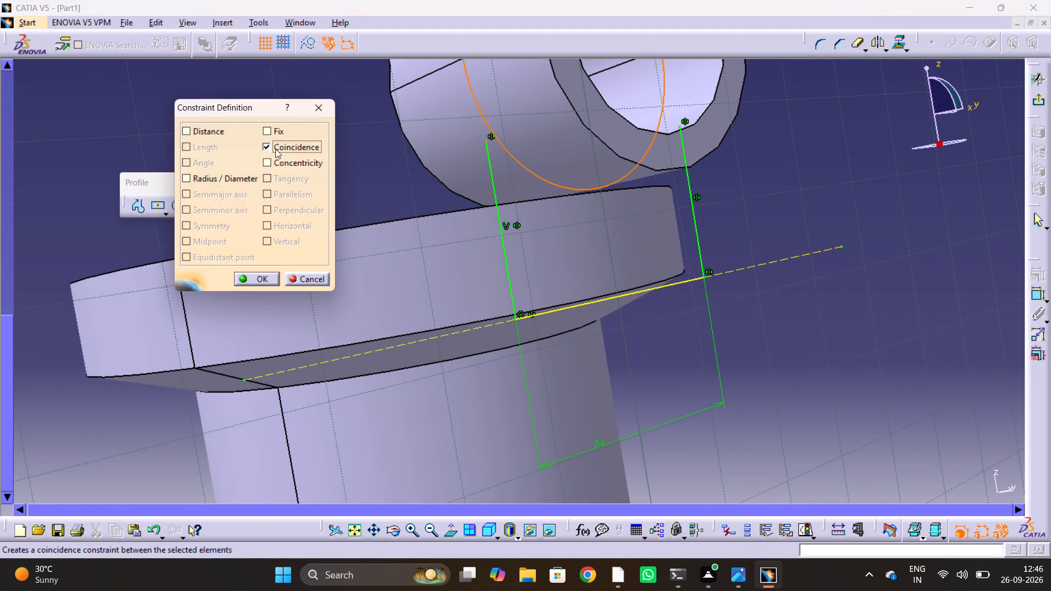
click(259, 278)
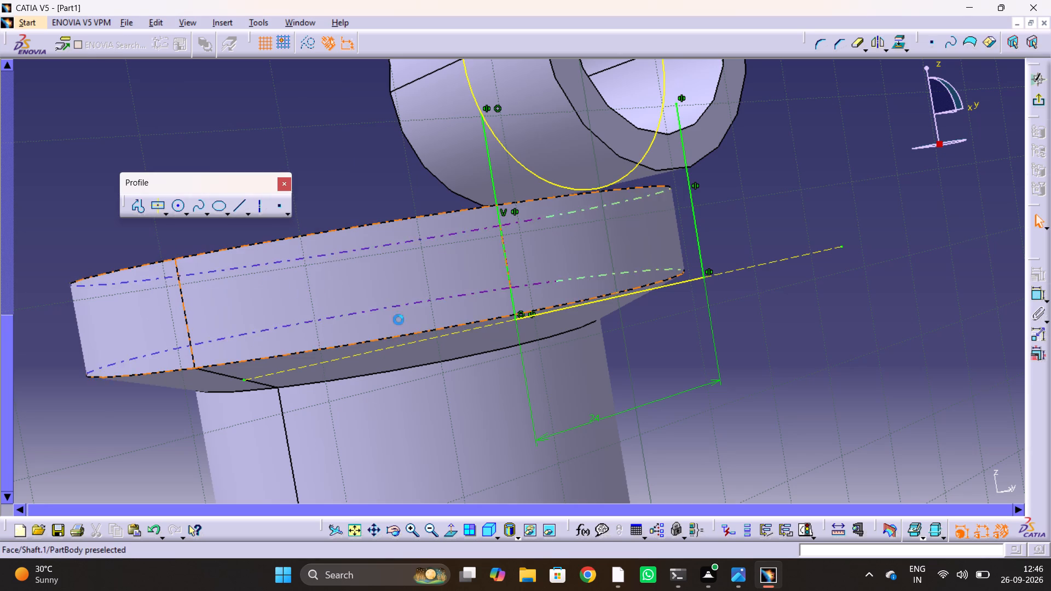
Make the upper endpoint of the right vertical line coincident with the projected boss circle, referring to drawing 2.png for the boss joint.
key(alt+Tab)
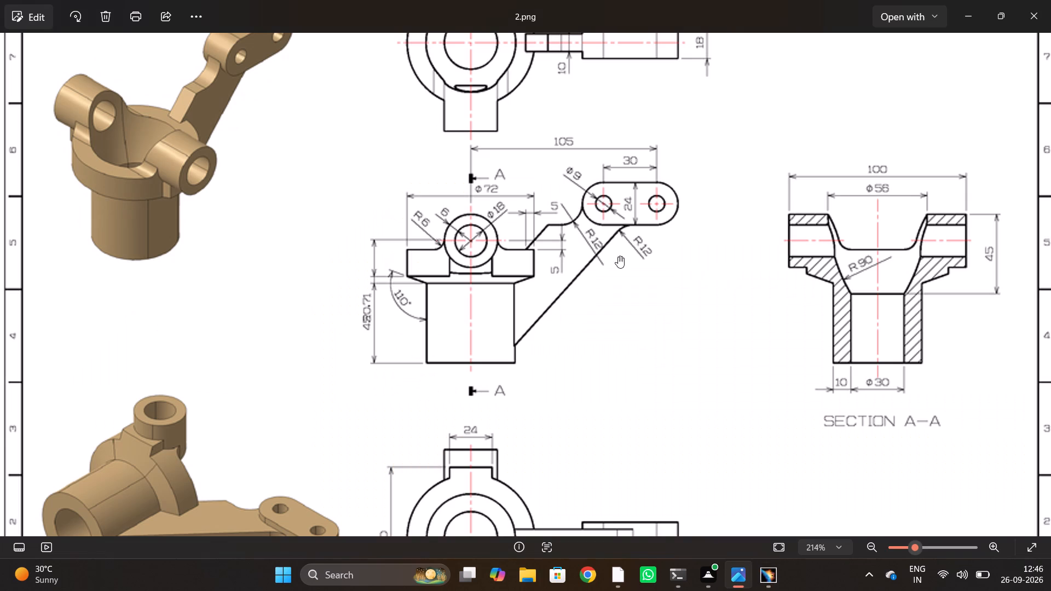
middle_drag(584, 281, 578, 403)
key(alt+Tab)
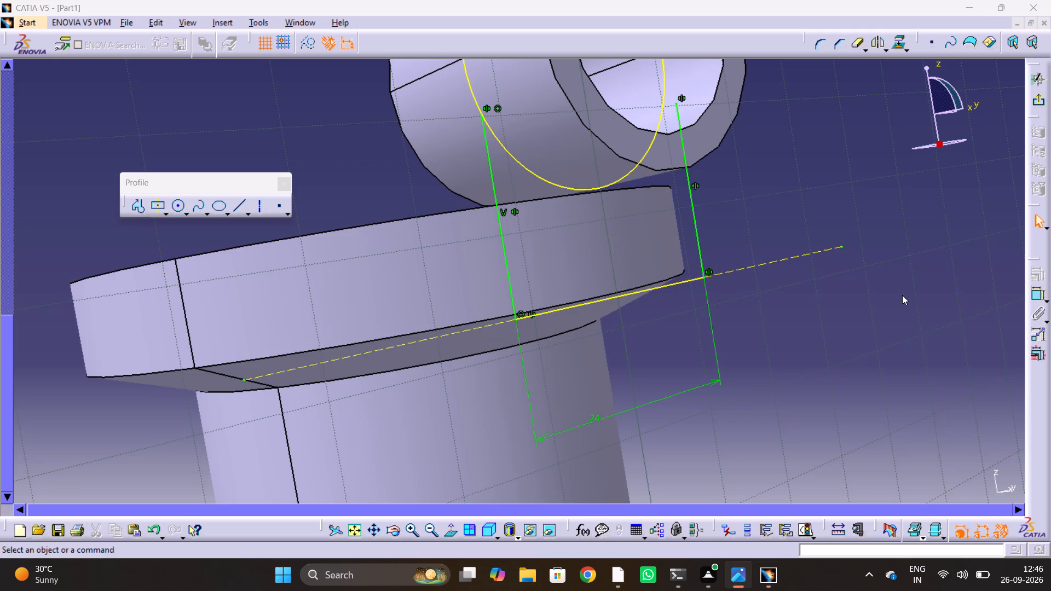
middle_drag(819, 297, 556, 352)
drag(806, 301, 697, 334)
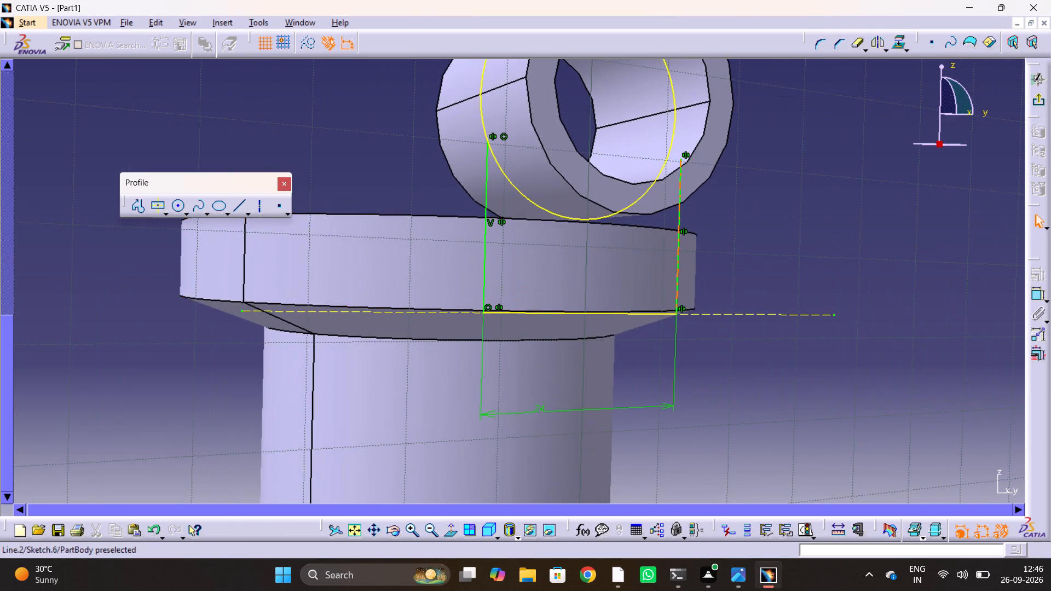
middle_drag(692, 278, 556, 300)
drag(692, 278, 553, 302)
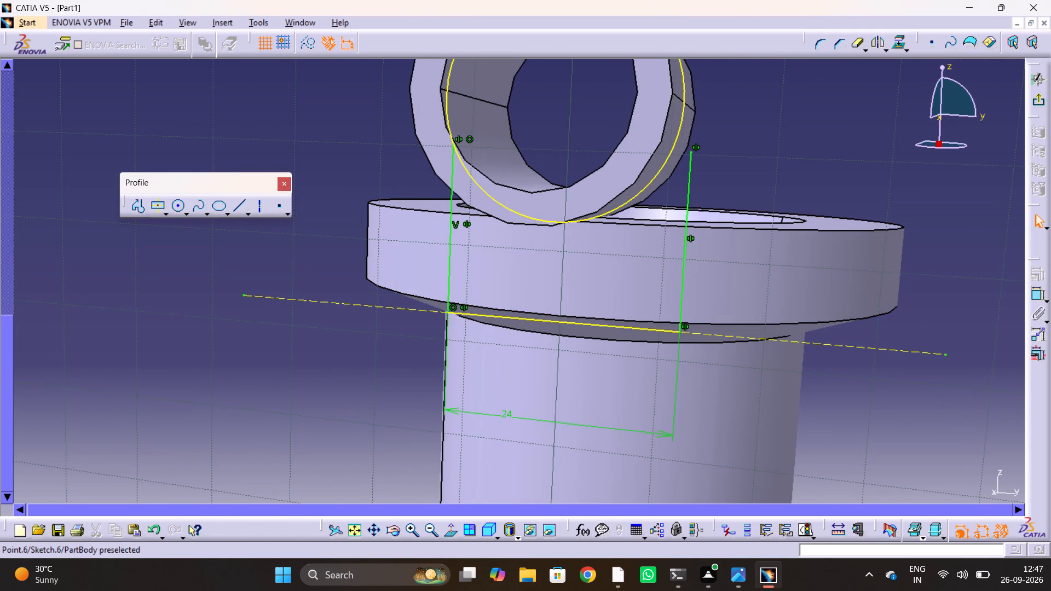
click(690, 150)
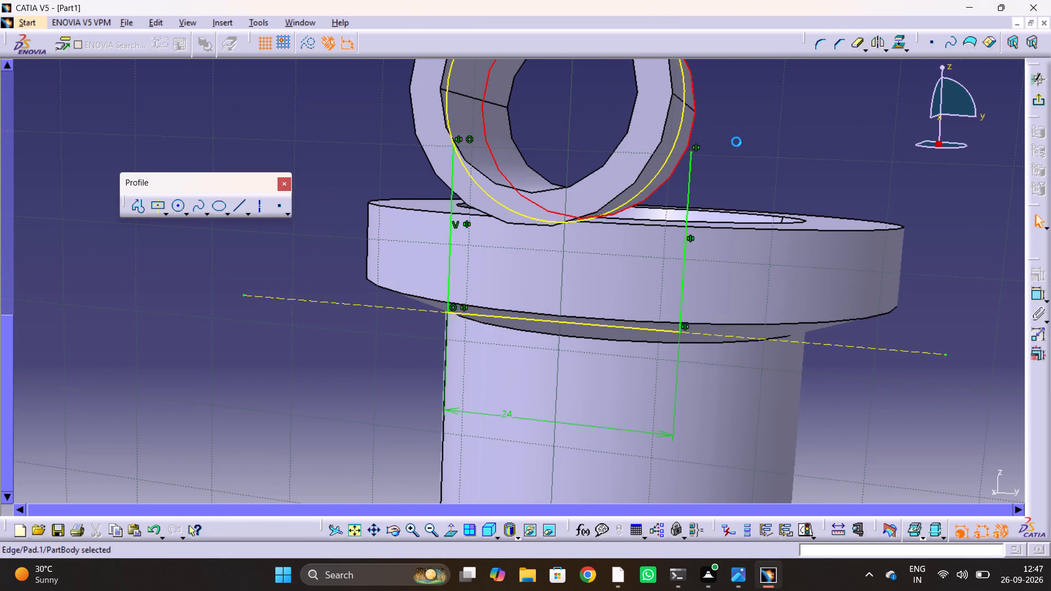
click(782, 114)
scroll(700, 153, down, 1)
middle_drag(700, 153, 719, 205)
drag(700, 153, 719, 205)
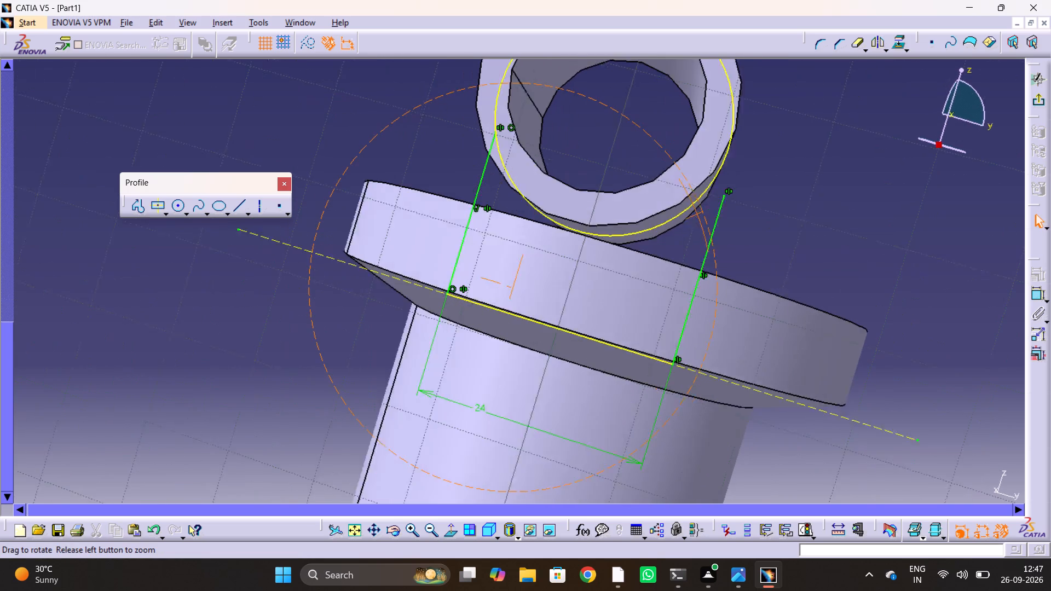
drag(719, 205, 744, 210)
middle_drag(719, 205, 744, 210)
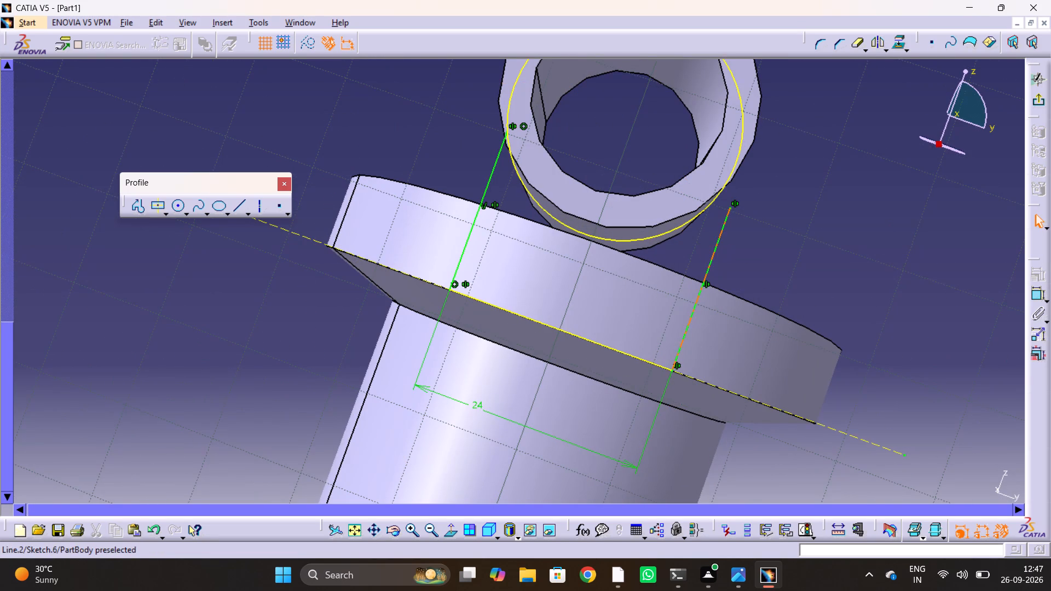
click(731, 210)
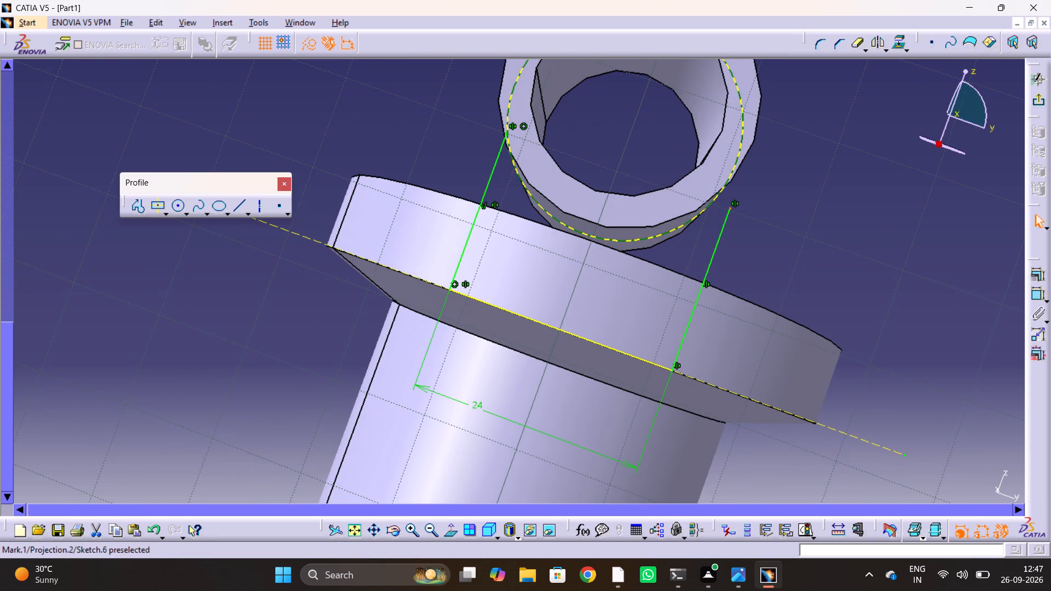
ctrl+click(719, 199)
click(1036, 276)
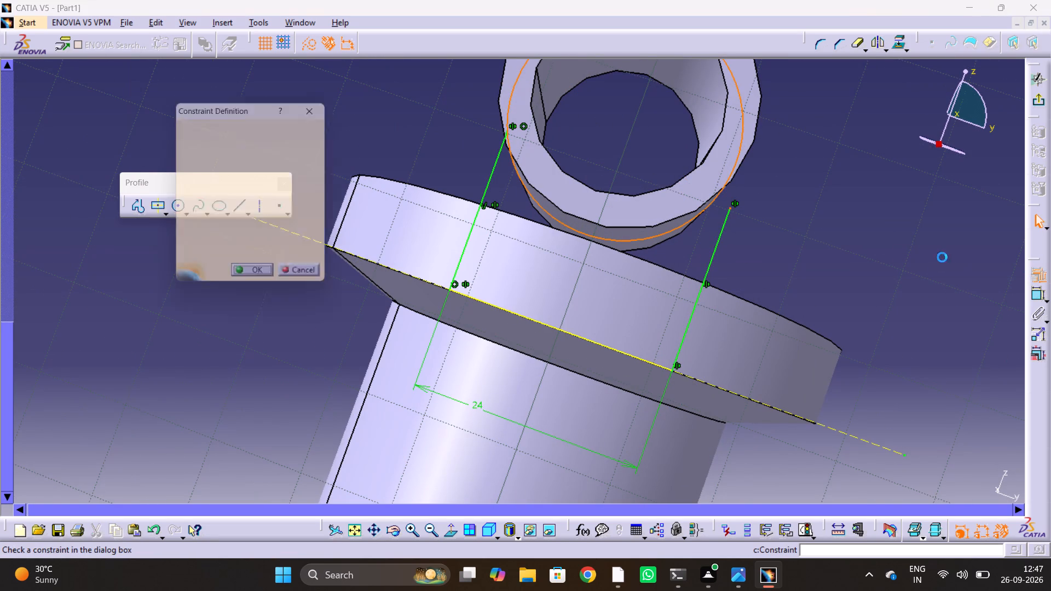
click(306, 146)
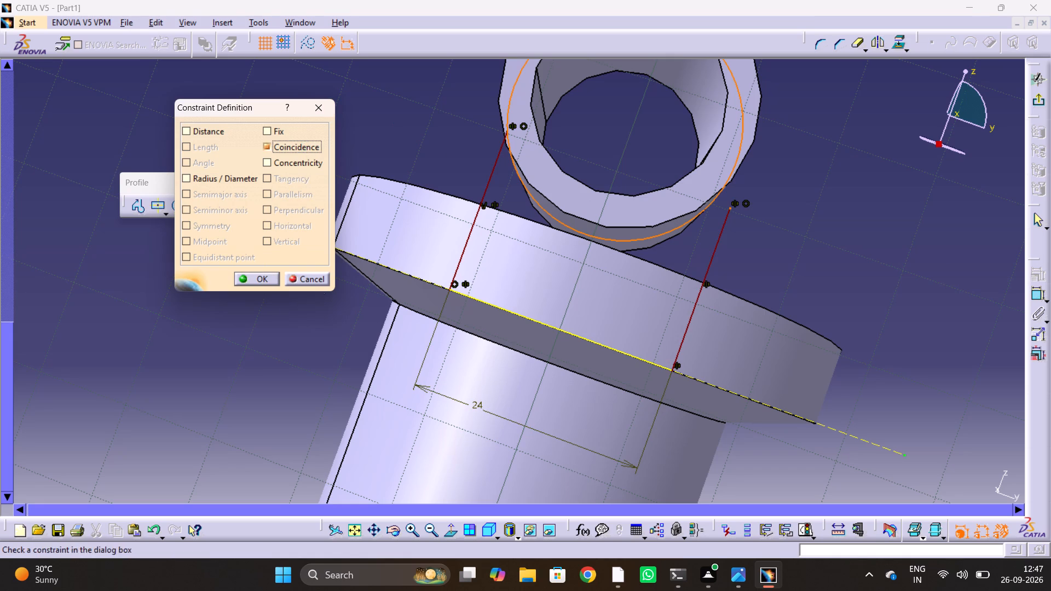
click(267, 277)
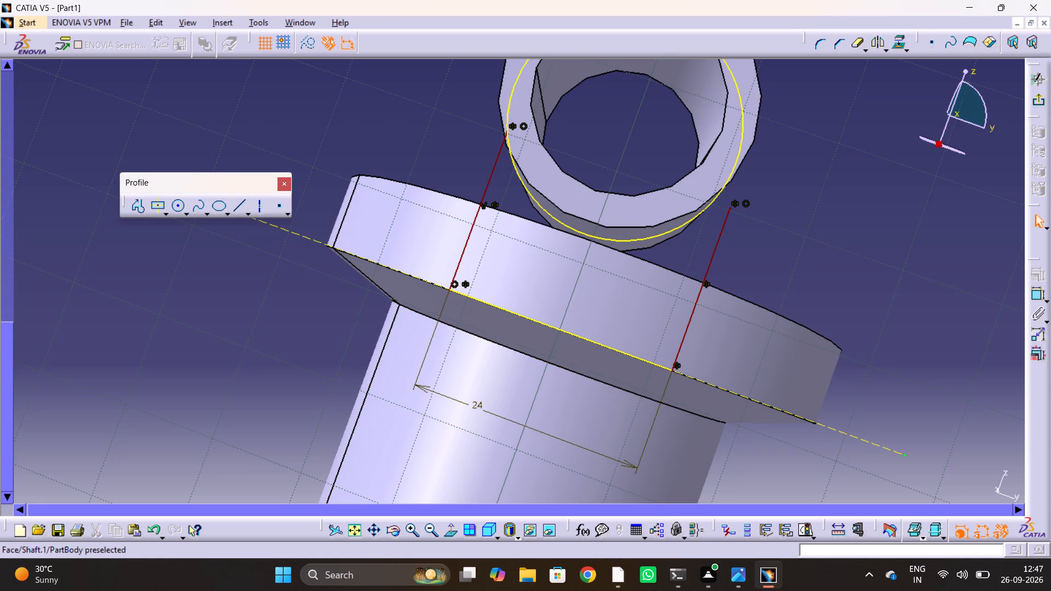
Delete the 24 mm spacing dimension and the symmetry constraint between the upper endpoints of the two vertical lines.
click(481, 408)
key(Delete)
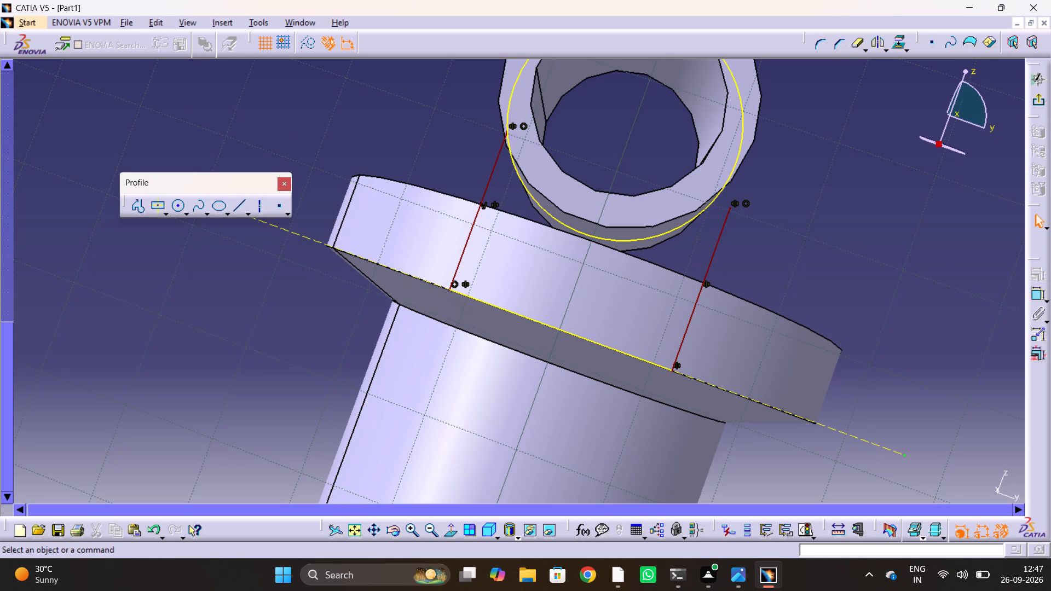
click(834, 215)
click(651, 215)
middle_drag(651, 215, 584, 184)
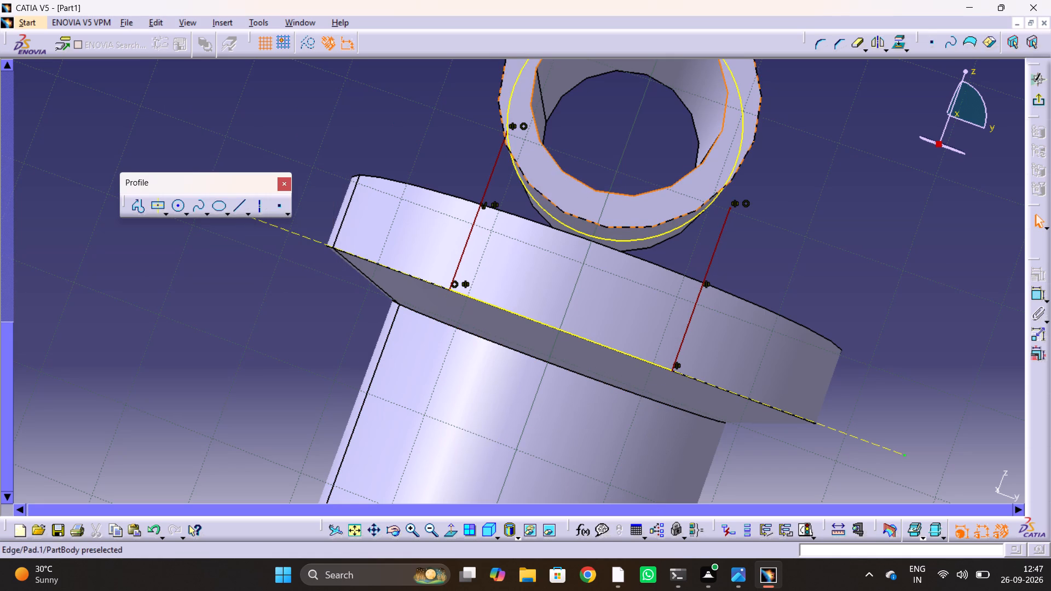
click(735, 203)
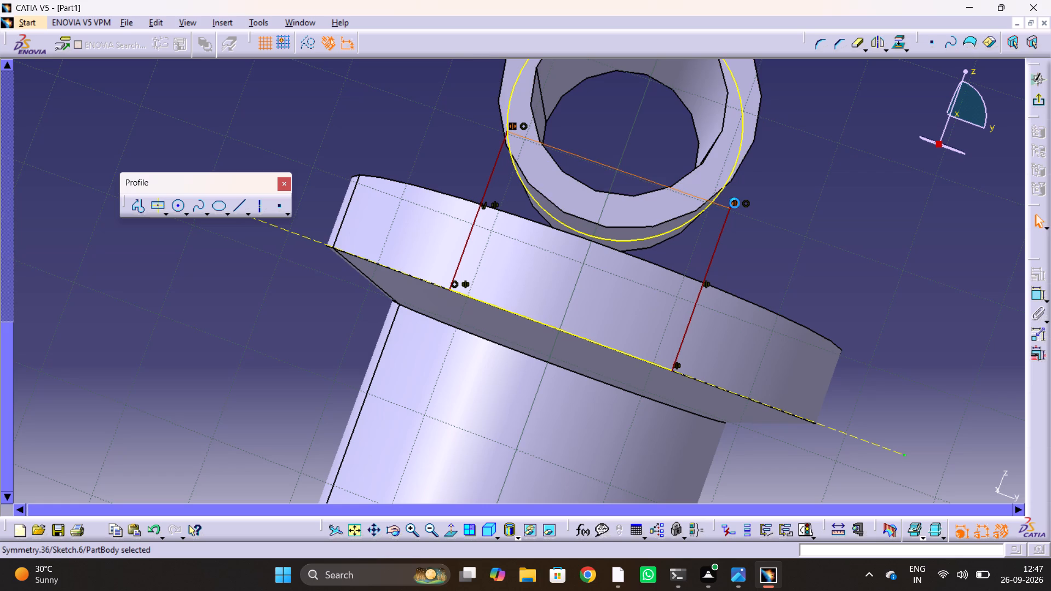
key(Delete)
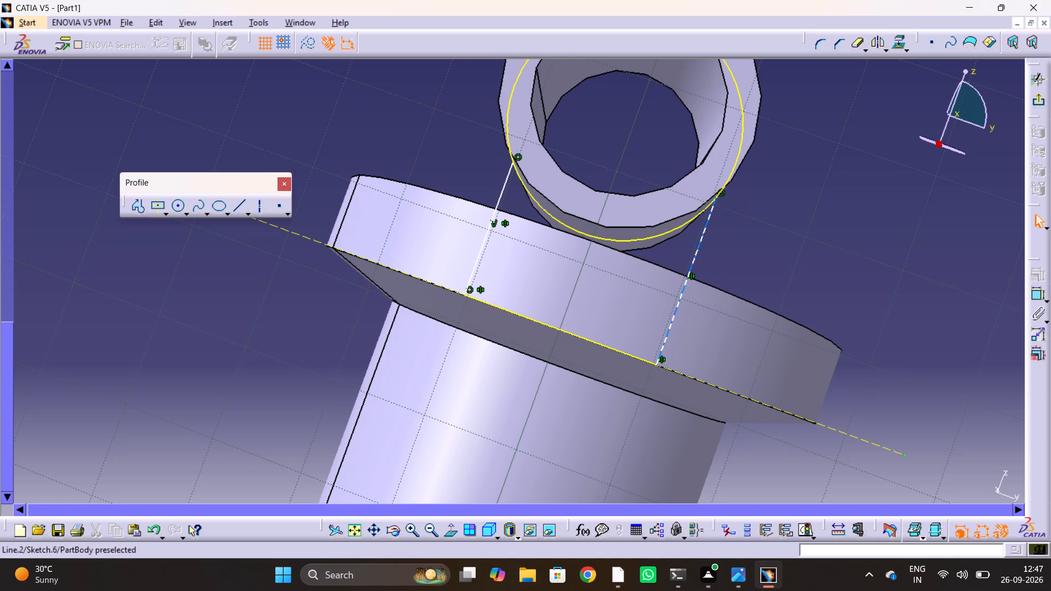
Dimension the distance between the two vertical lines, placing the dimension below the projected flange edge.
scroll(649, 237, down, 1)
middle_drag(382, 105, 463, 149)
drag(382, 105, 463, 149)
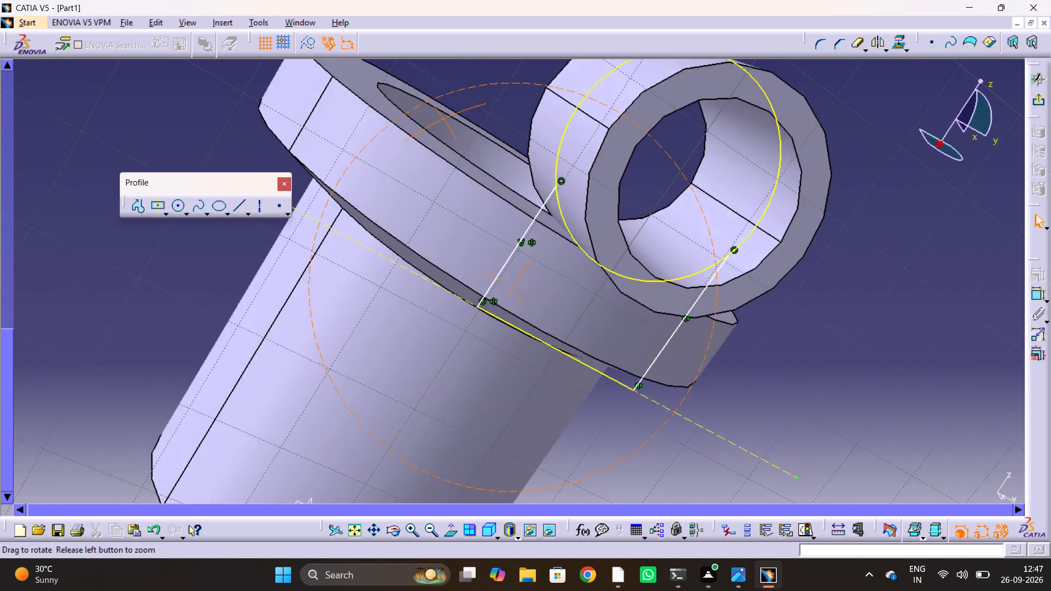
drag(463, 149, 451, 126)
middle_drag(463, 149, 454, 130)
middle_drag(476, 125, 412, 151)
drag(476, 125, 377, 136)
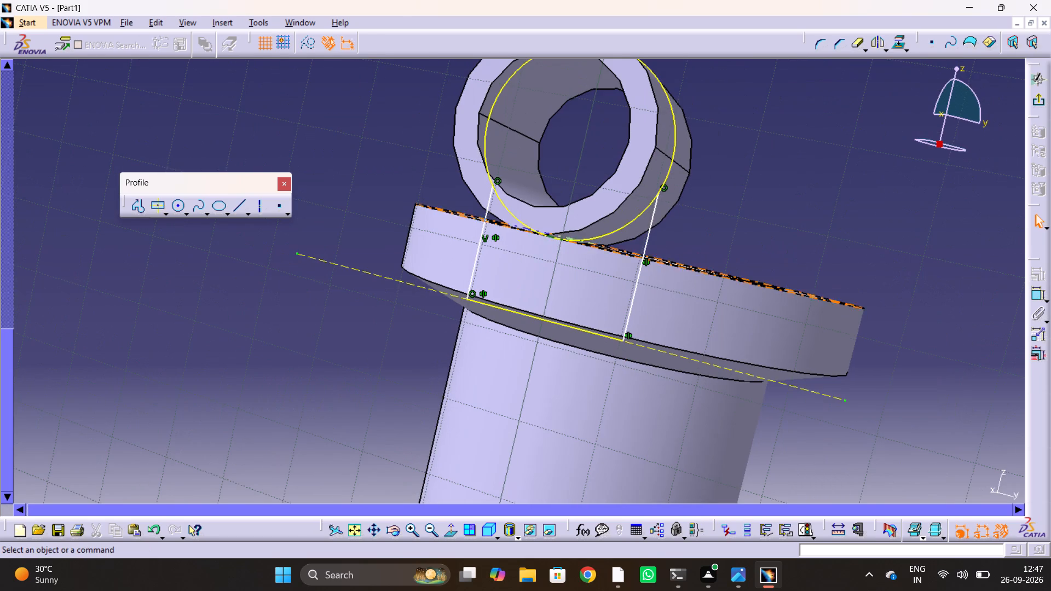
scroll(828, 292, down, 1)
middle_drag(828, 292, 892, 257)
drag(827, 292, 881, 262)
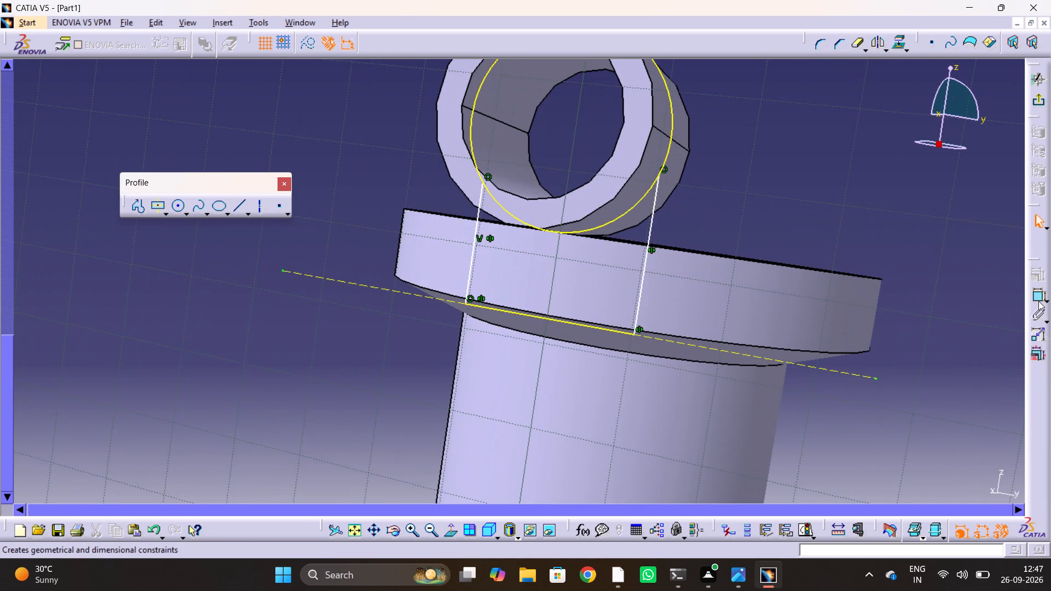
click(1038, 301)
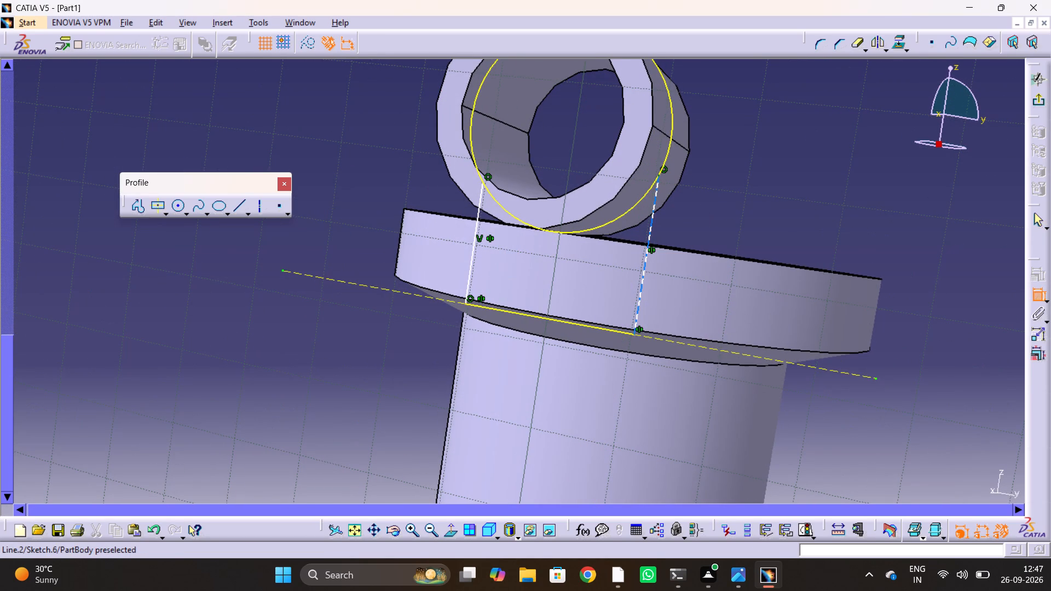
click(638, 304)
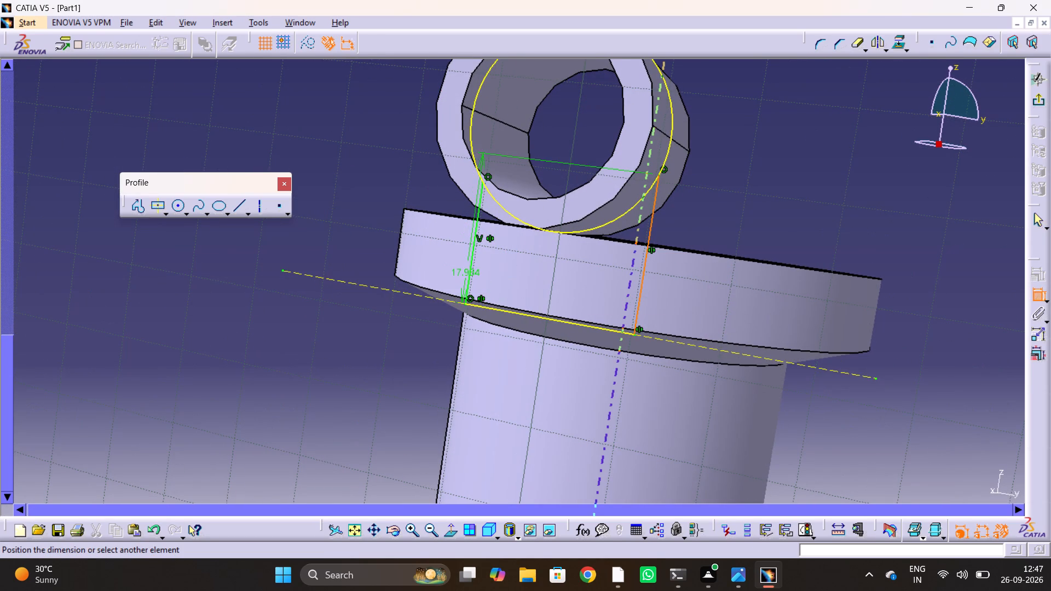
click(468, 283)
click(543, 404)
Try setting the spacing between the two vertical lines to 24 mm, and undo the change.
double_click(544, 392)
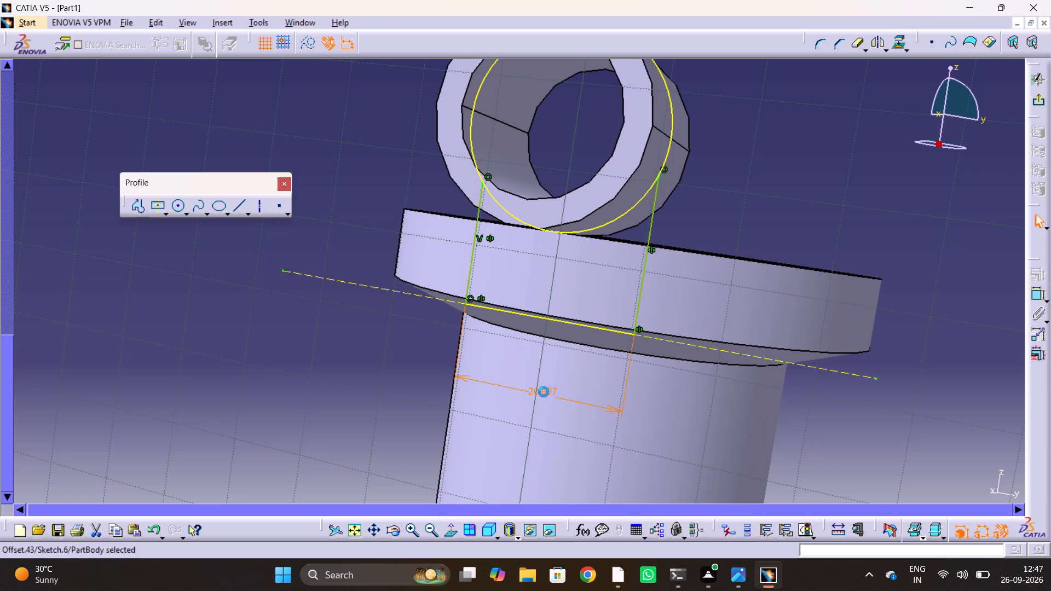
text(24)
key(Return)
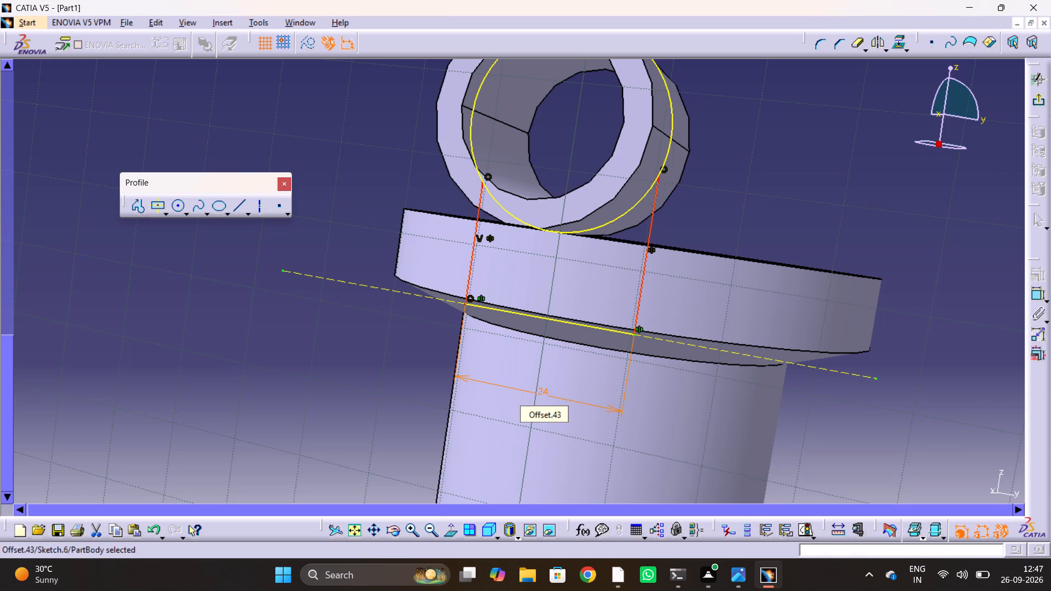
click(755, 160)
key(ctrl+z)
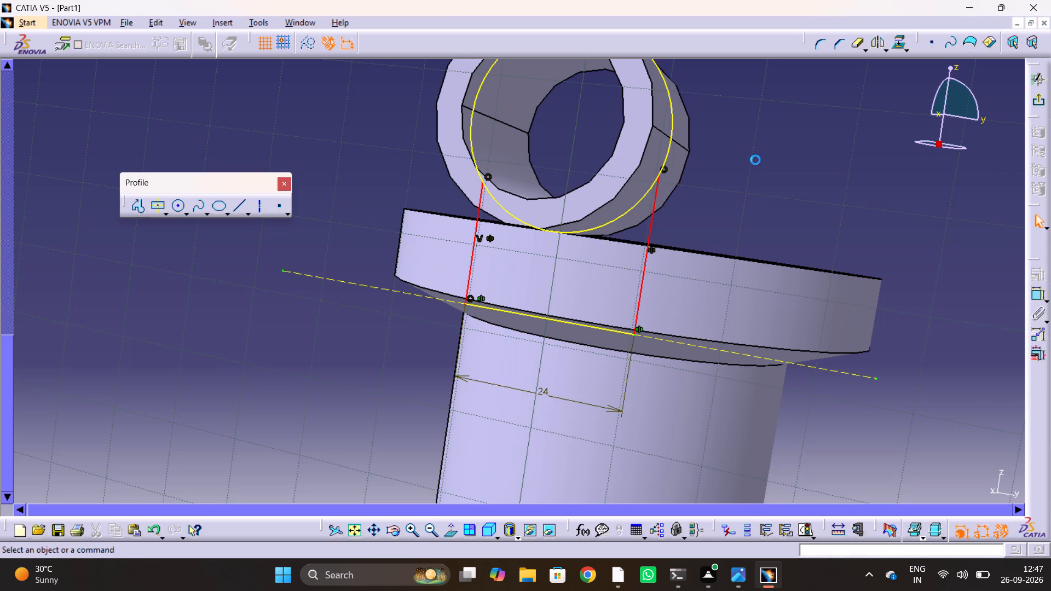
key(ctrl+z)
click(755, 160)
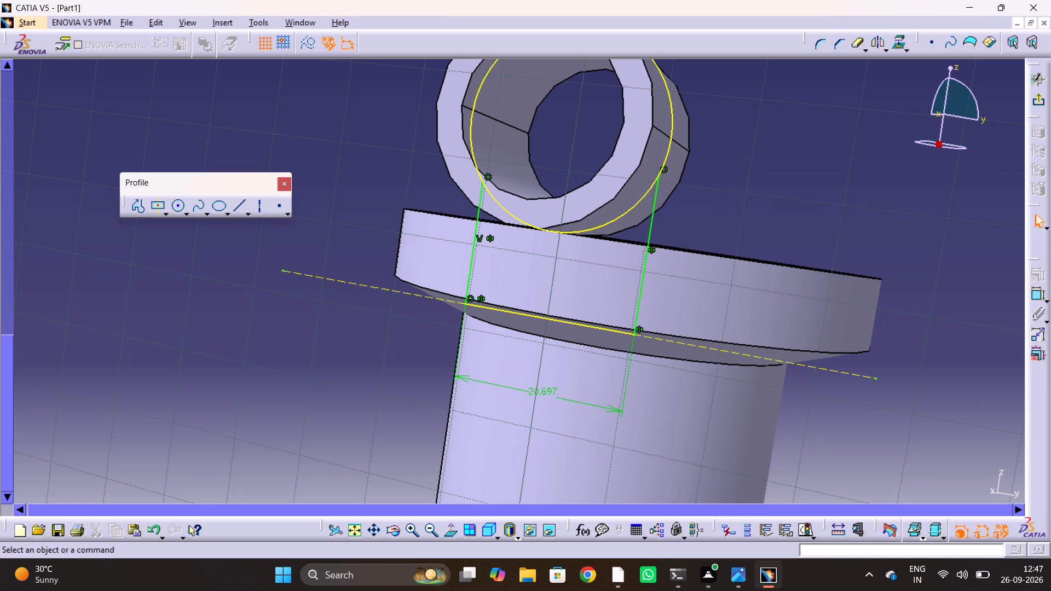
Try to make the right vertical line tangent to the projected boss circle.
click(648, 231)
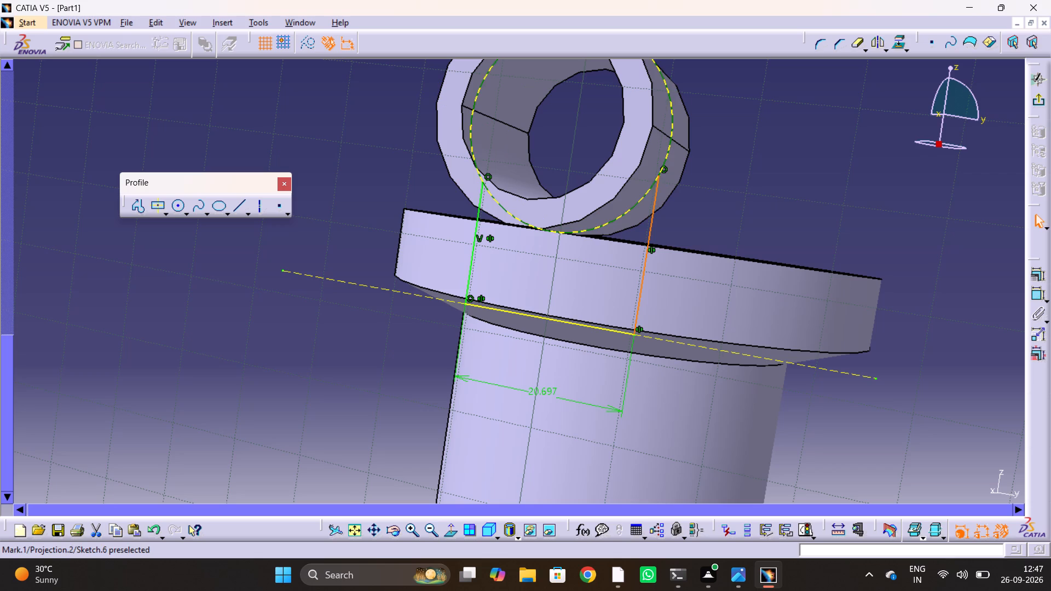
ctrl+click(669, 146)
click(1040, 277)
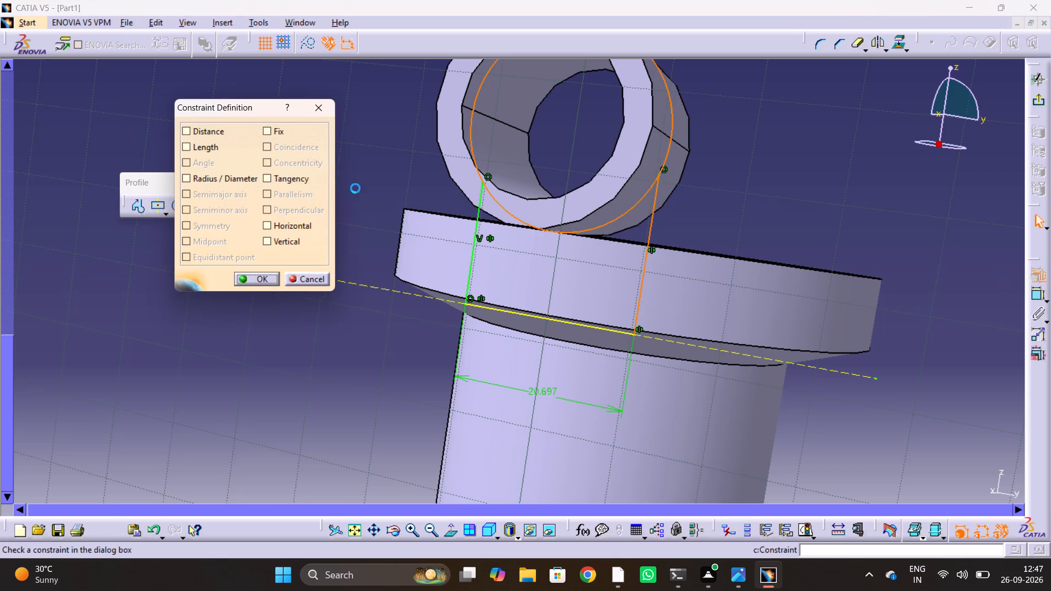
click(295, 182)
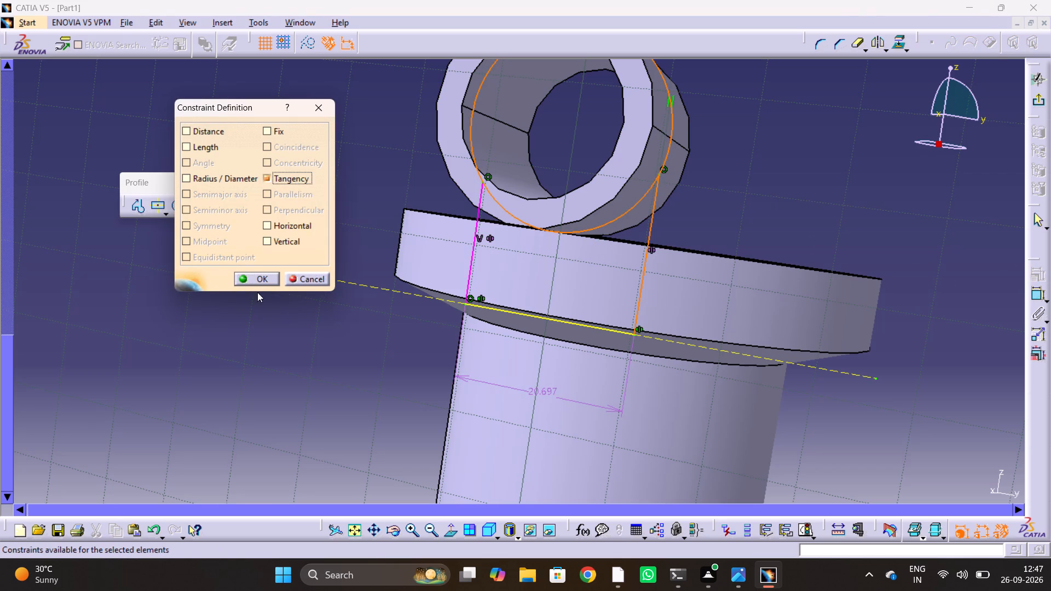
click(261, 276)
Delete both vertical lines and the projected flange edge with their constraints, leaving the projected boss circle in the sketch.
drag(301, 94, 995, 423)
key(Delete)
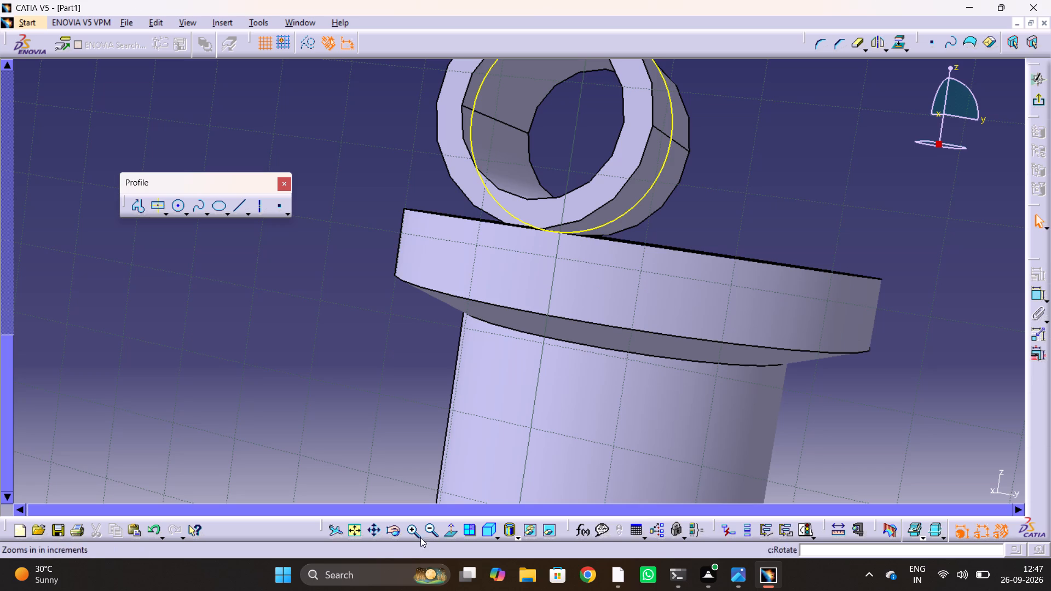
Examine how the side boss meets the flanged body, viewing the joint square-on and from several angles.
click(452, 536)
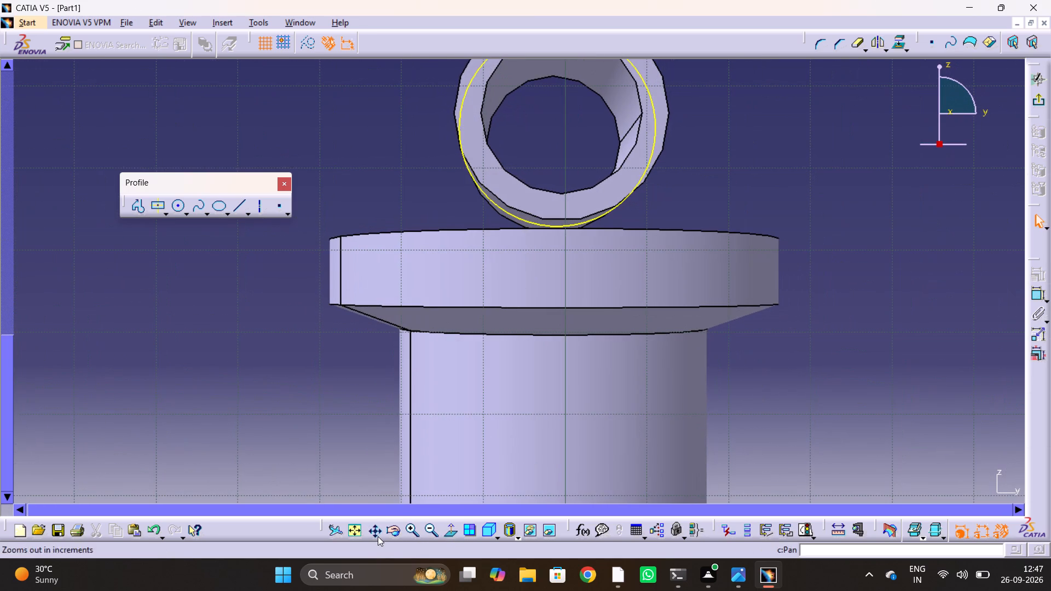
click(361, 532)
ctrl+middle_drag(489, 232, 494, 178)
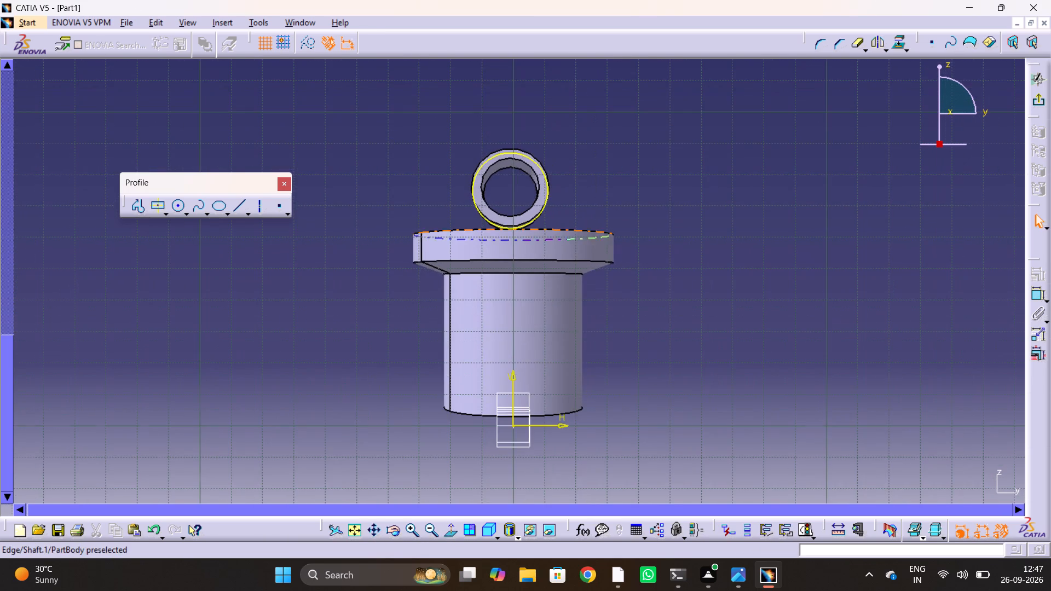
ctrl+middle_drag(494, 178, 504, 141)
middle_drag(509, 133, 513, 188)
drag(509, 133, 513, 188)
ctrl+middle_drag(509, 190, 516, 331)
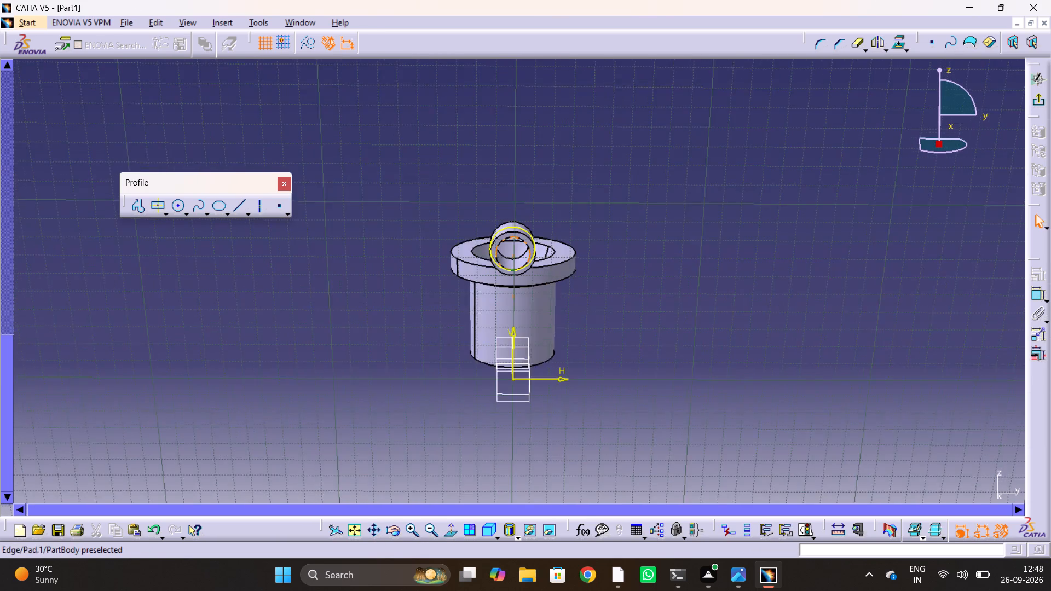
middle_drag(486, 336, 469, 300)
drag(485, 336, 470, 300)
ctrl+middle_drag(478, 288, 503, 144)
middle_drag(440, 189, 492, 170)
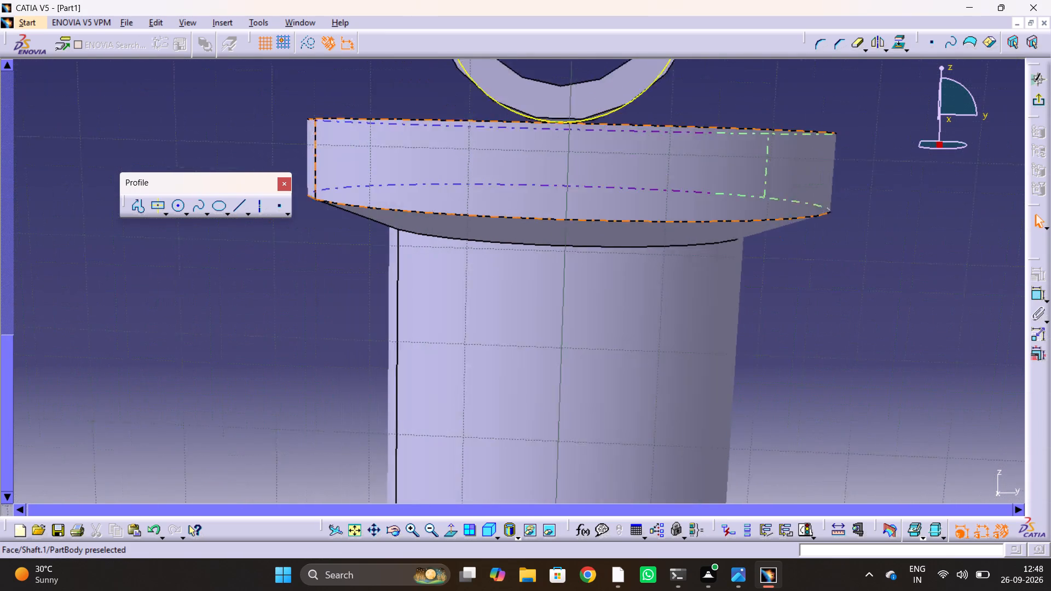
middle_drag(492, 170, 533, 216)
shift+middle_drag(577, 239, 574, 270)
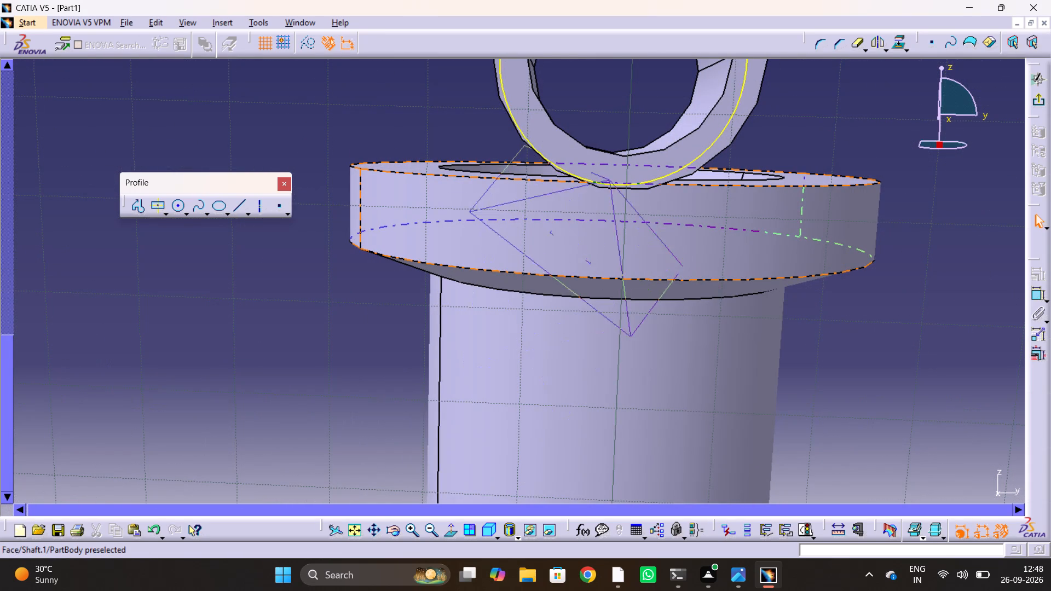
shift+middle_drag(574, 270, 592, 281)
ctrl+middle_drag(650, 210, 660, 358)
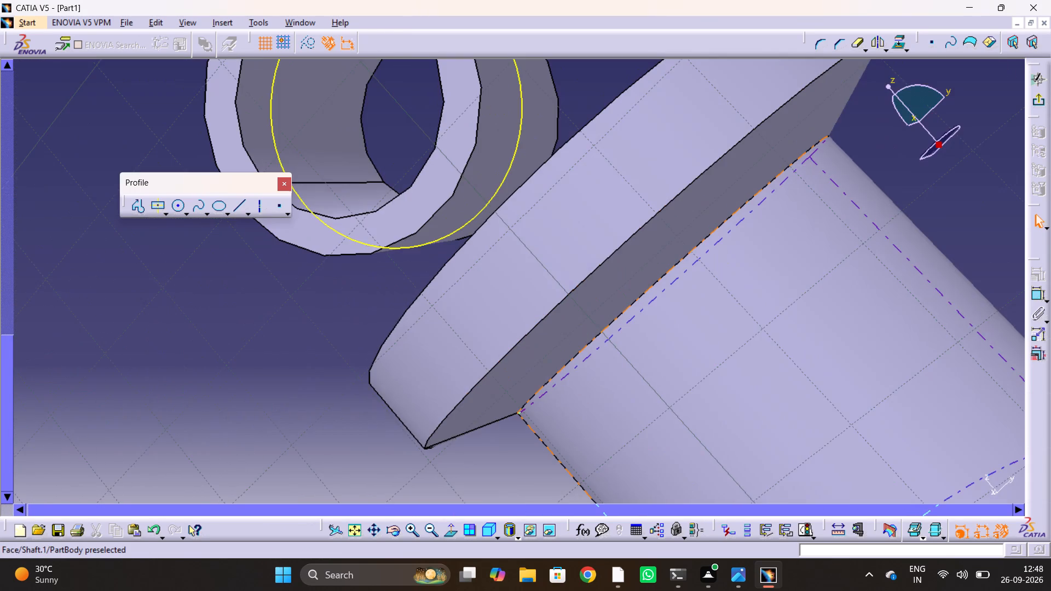
middle_drag(694, 322, 599, 410)
drag(690, 322, 599, 410)
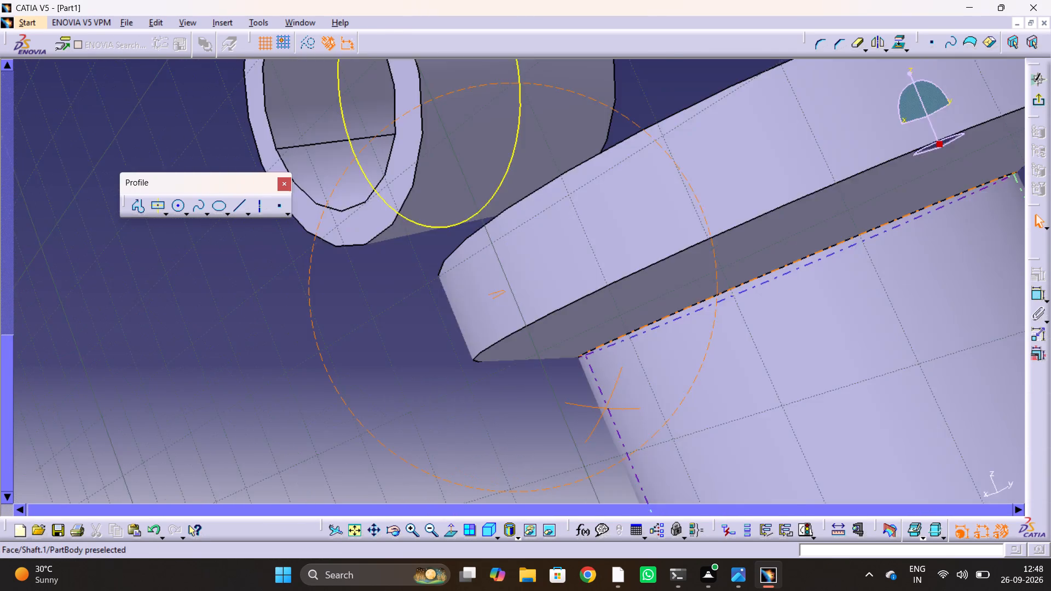
drag(599, 410, 637, 470)
middle_drag(599, 410, 637, 469)
middle_drag(387, 417, 593, 241)
drag(387, 417, 593, 241)
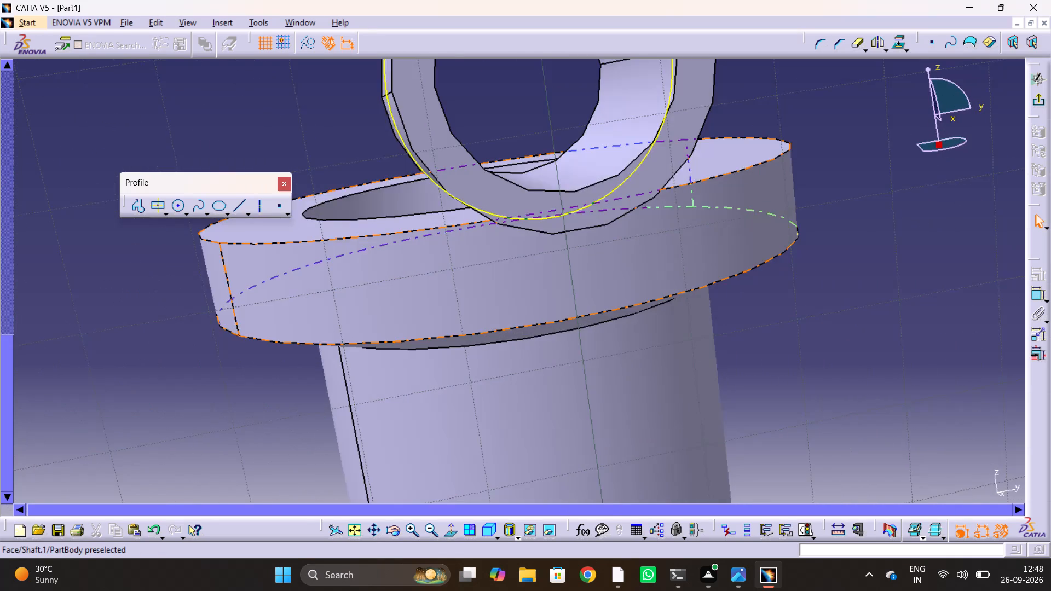
ctrl+middle_drag(573, 252, 521, 331)
middle_drag(564, 361, 506, 360)
drag(535, 359, 506, 360)
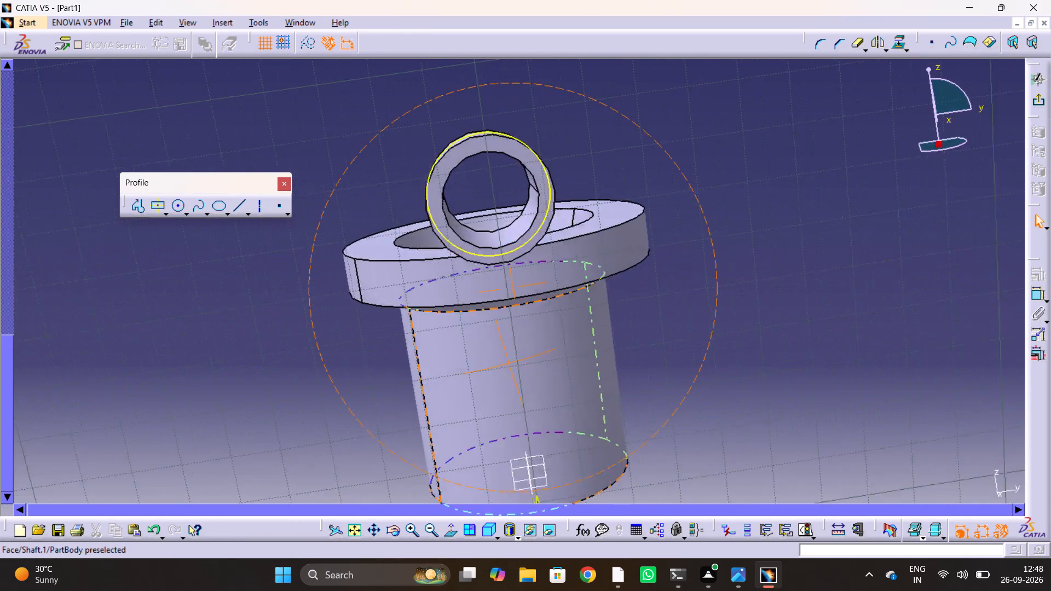
drag(506, 360, 481, 332)
middle_drag(506, 360, 452, 330)
Draw a vertical line about 32 mm long just left of the boss, running down past the flange.
click(237, 202)
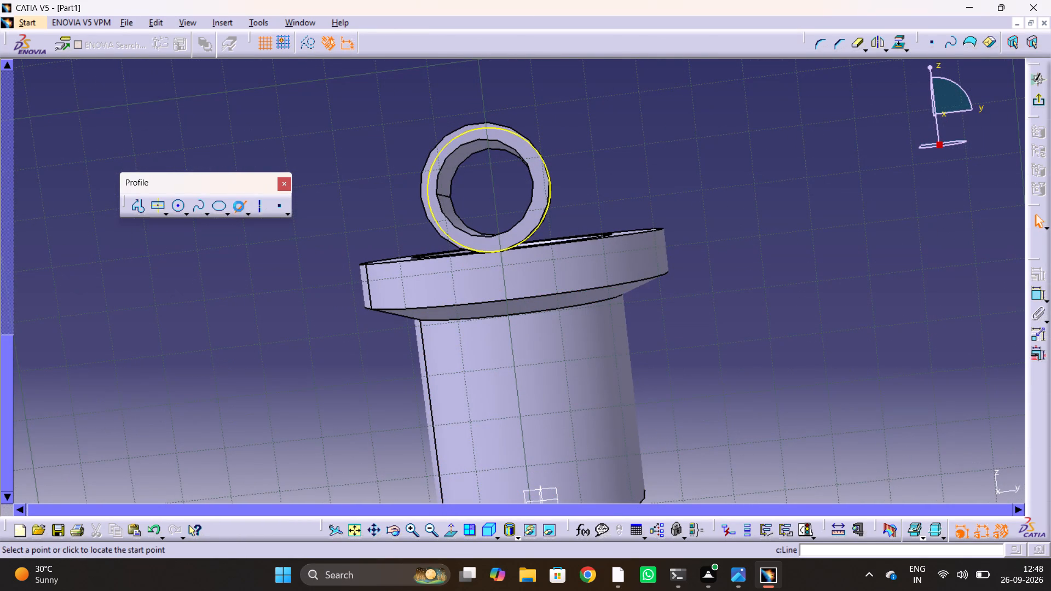
click(396, 189)
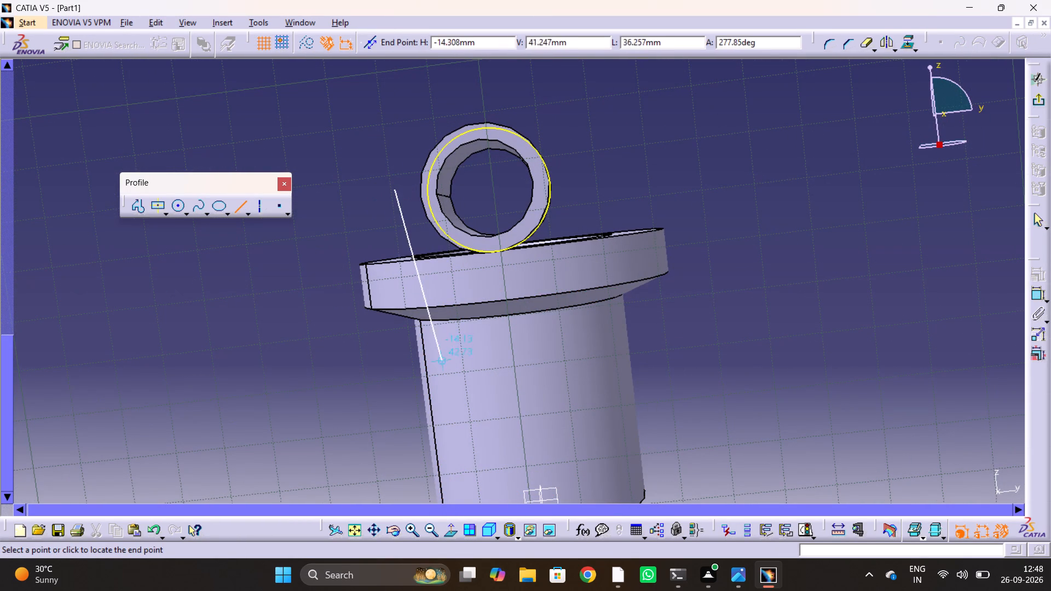
click(419, 349)
Make the new vertical line tangent to the projected boss circle.
ctrl+click(429, 183)
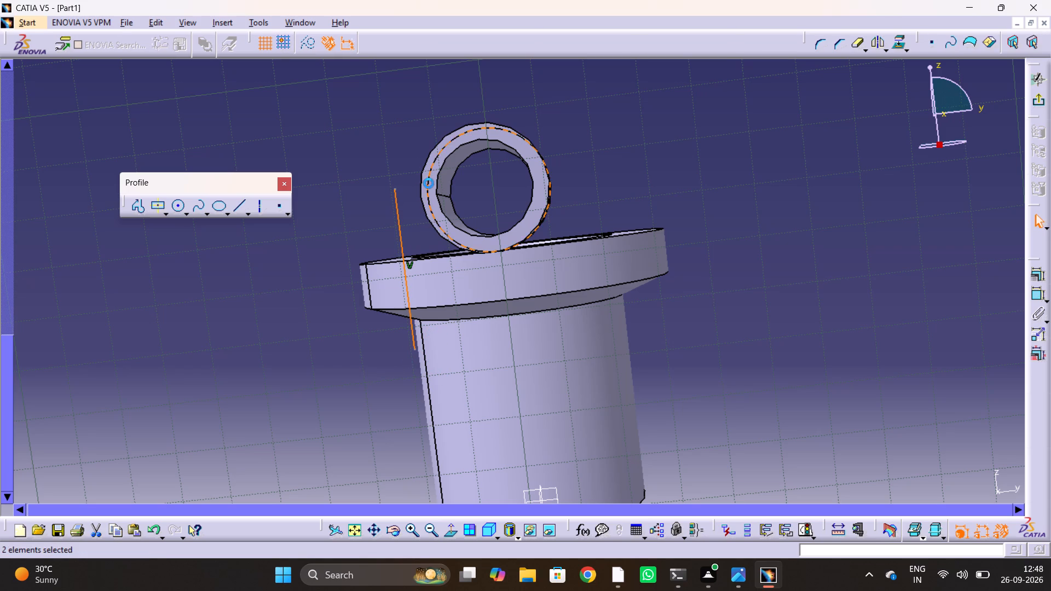
click(1037, 277)
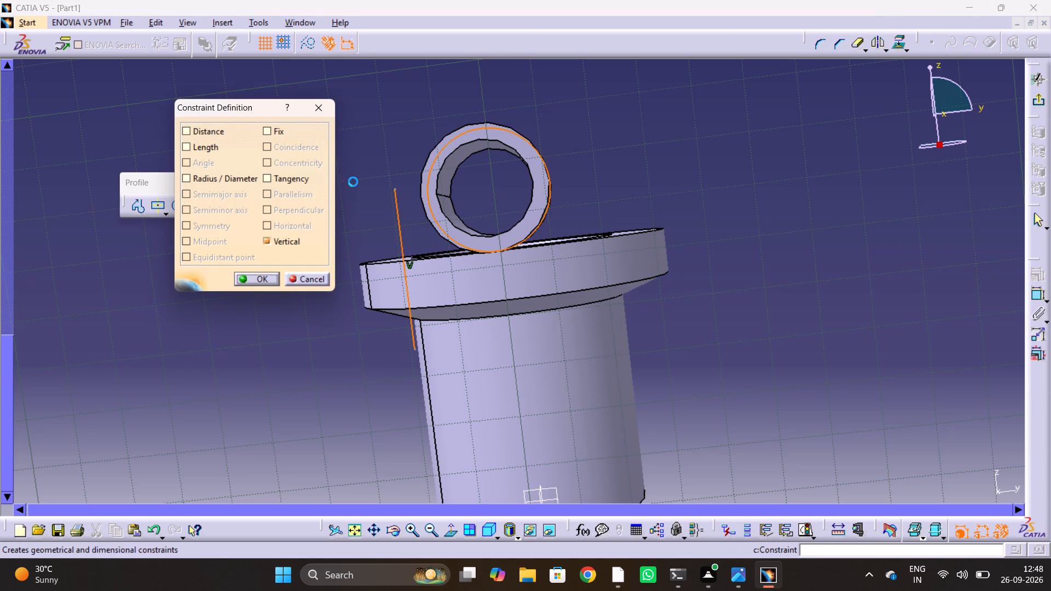
click(309, 182)
click(242, 277)
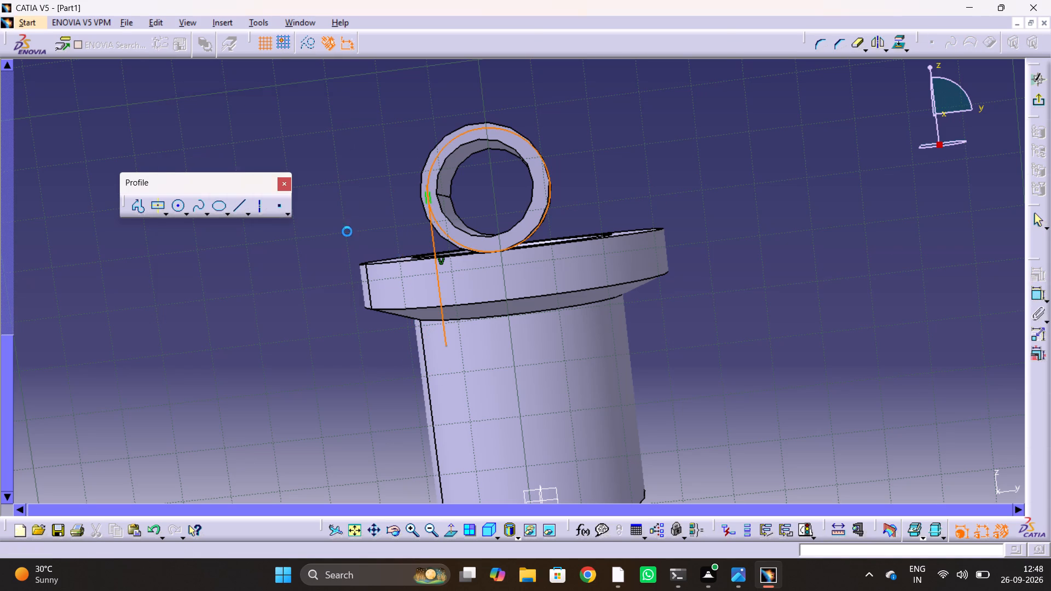
Slide the tangent line upward along its direction and make its upper endpoint coincident with the projected boss circle.
drag(432, 244, 431, 220)
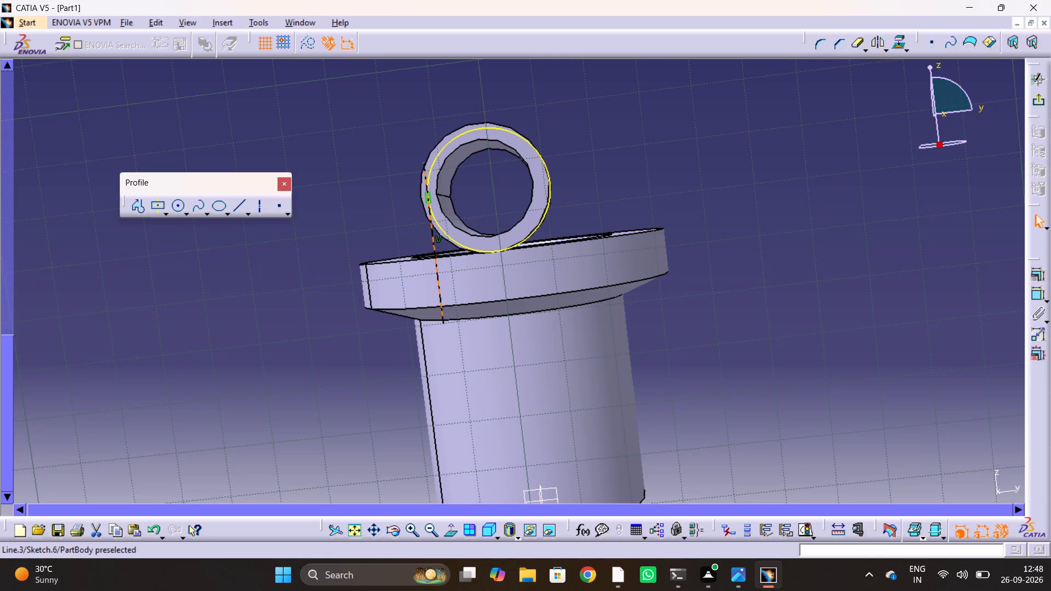
drag(431, 220, 431, 204)
click(420, 119)
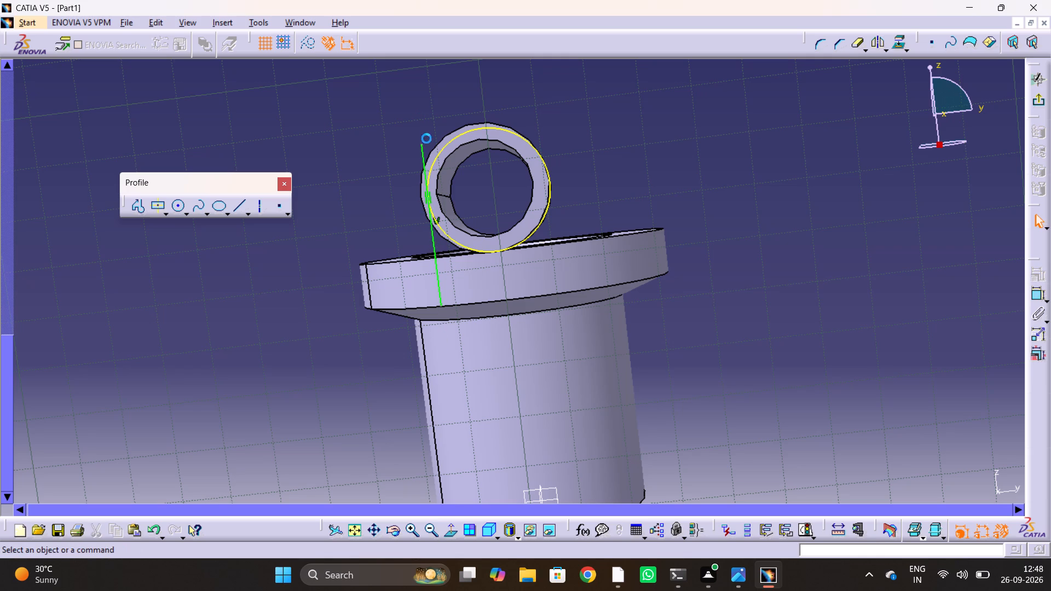
click(422, 143)
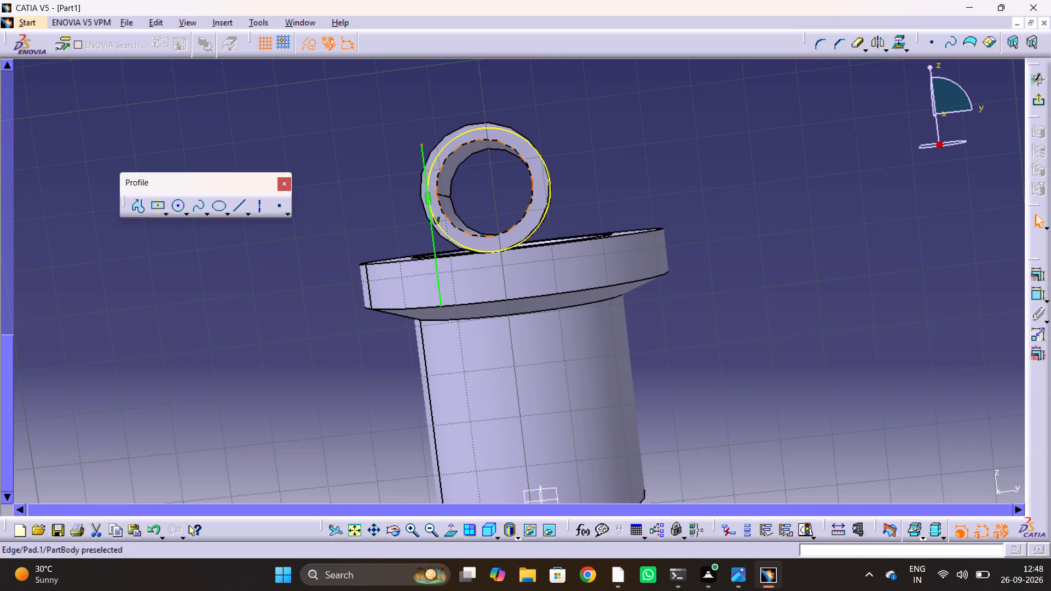
ctrl+click(459, 137)
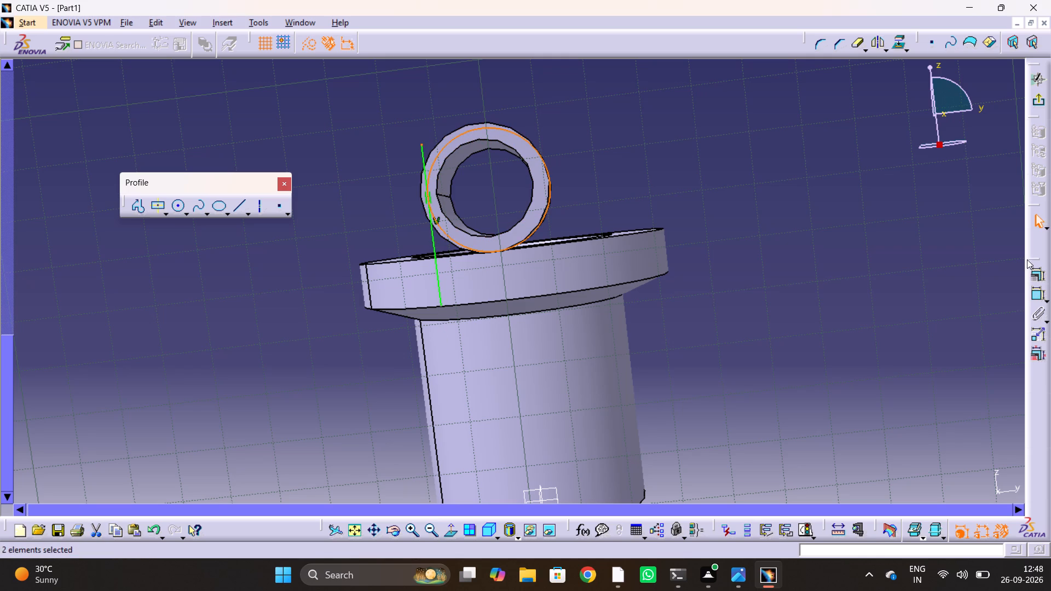
click(1043, 275)
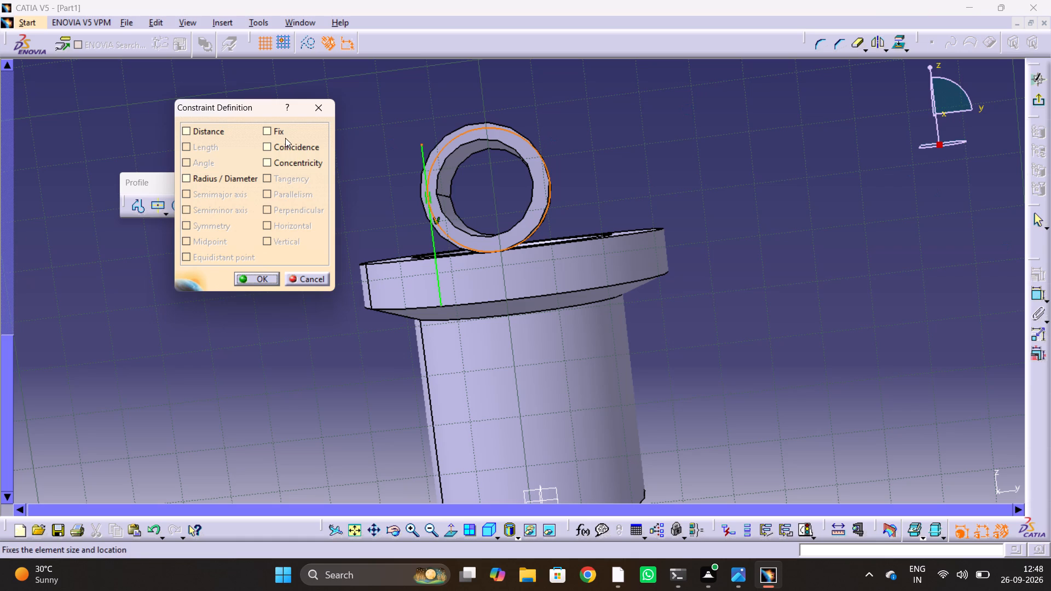
click(286, 147)
click(259, 275)
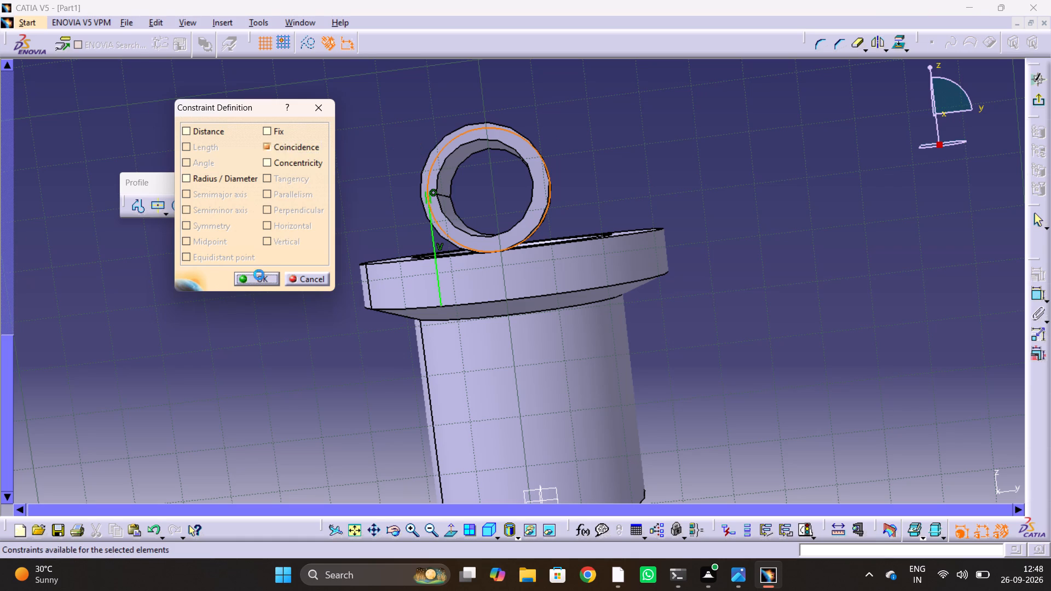
Mirror the tangent vertical line about the sketch's vertical axis.
click(437, 244)
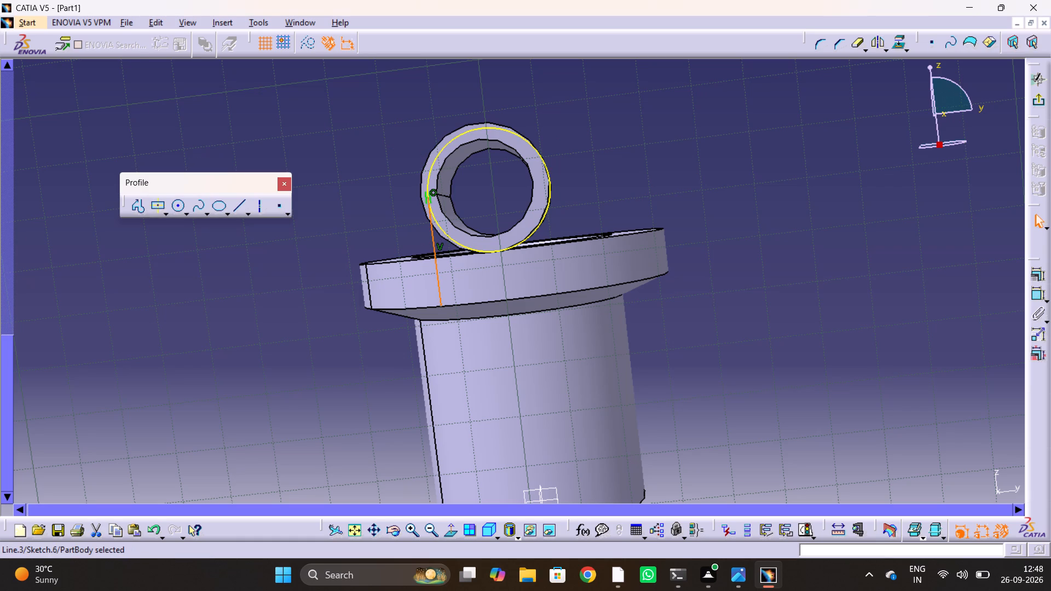
drag(398, 123, 475, 360)
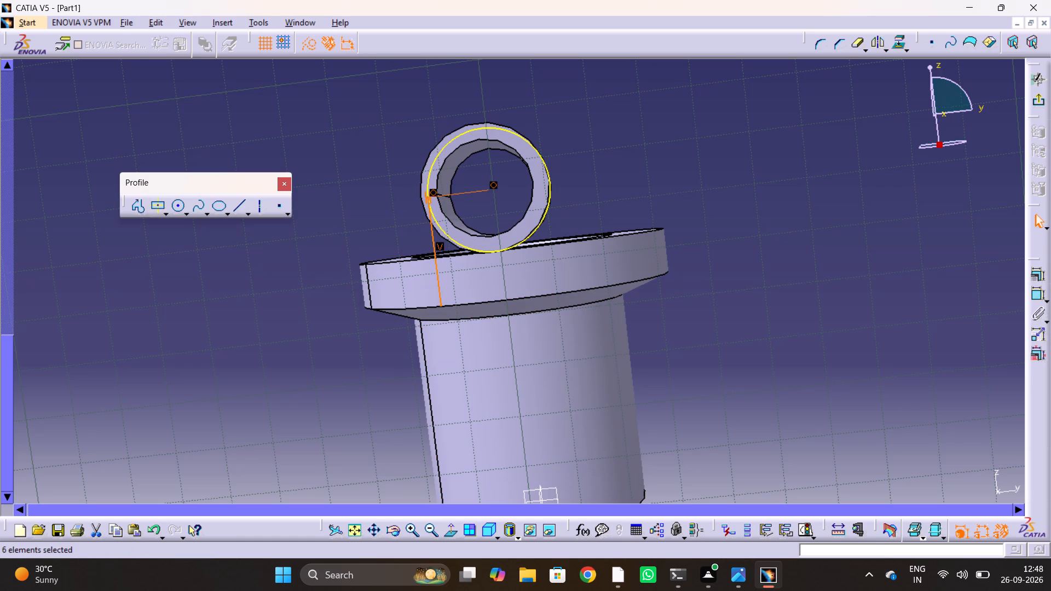
click(877, 44)
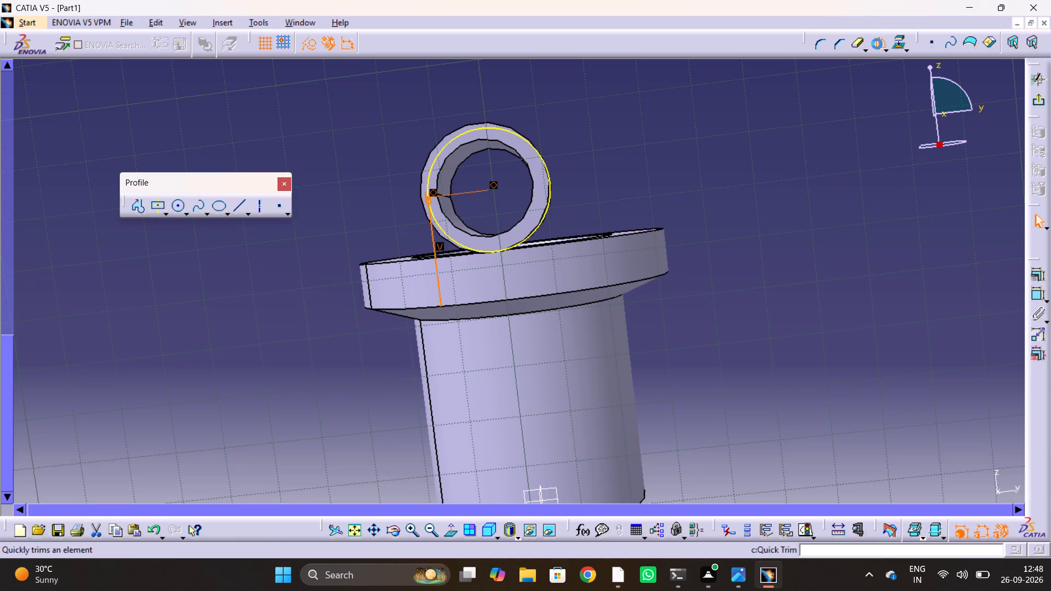
ctrl+middle_drag(494, 368, 503, 395)
click(529, 484)
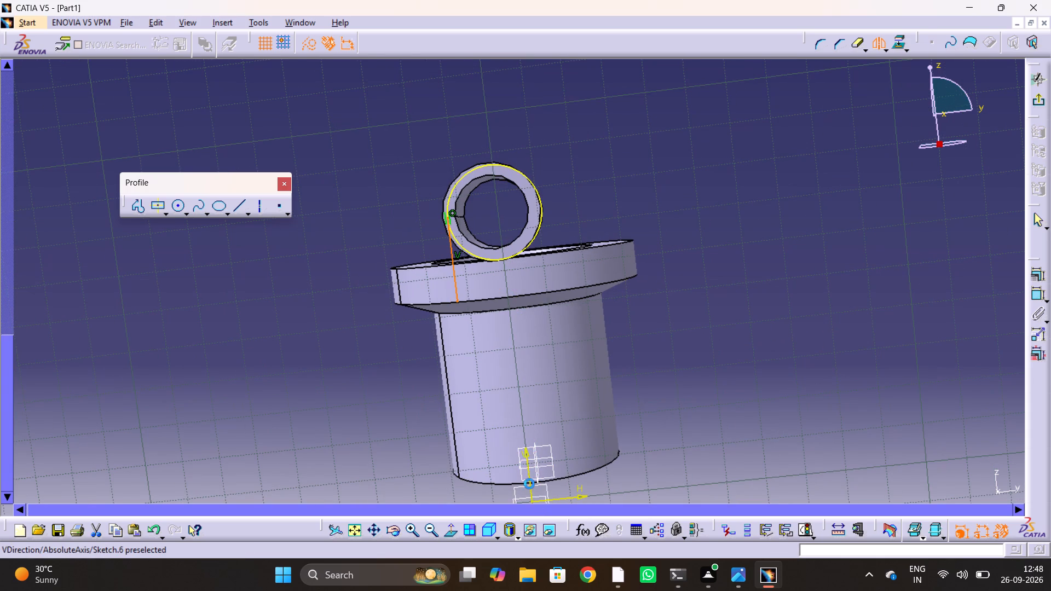
Examine the position of the mirrored line relative to the projected boss circle and the flange.
middle_drag(574, 177, 587, 190)
scroll(574, 177, down, 1)
drag(574, 177, 587, 190)
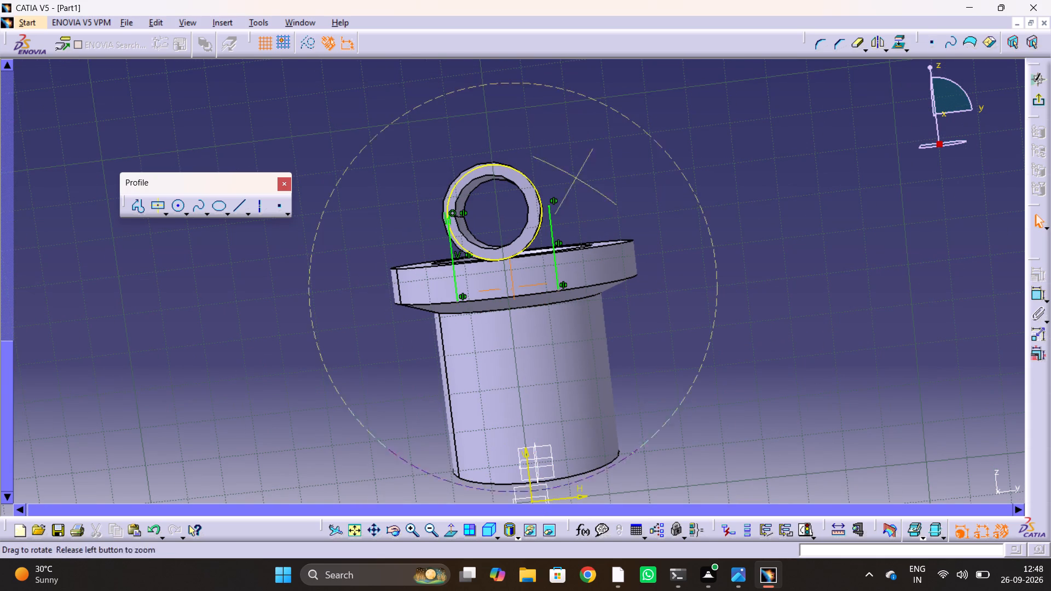
middle_drag(587, 190, 600, 196)
drag(587, 190, 600, 196)
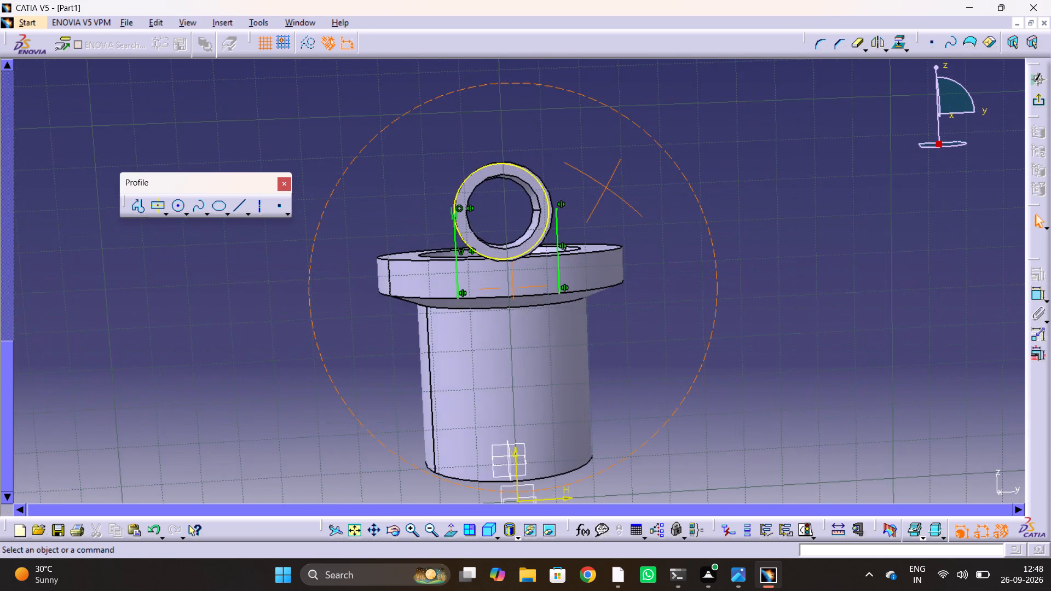
drag(600, 196, 615, 206)
middle_drag(600, 196, 618, 206)
click(697, 282)
key(Escape)
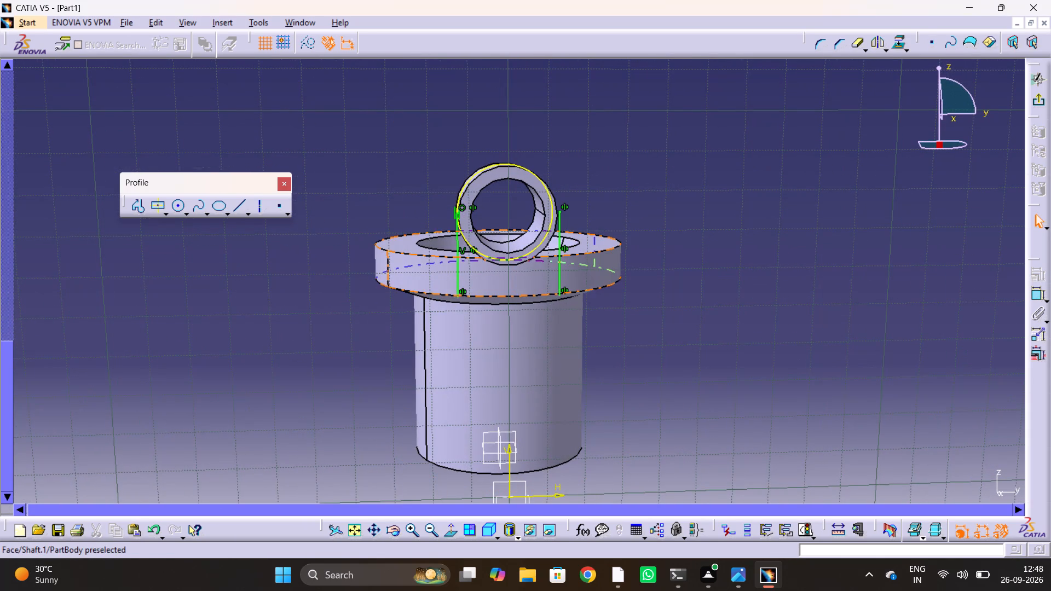
key(Escape)
key(Escape)
key(Escape)
Edit the side boss pad's profile sketch to make the circles' centre coincident with the vertical axis, and update the pad.
double_click(533, 244)
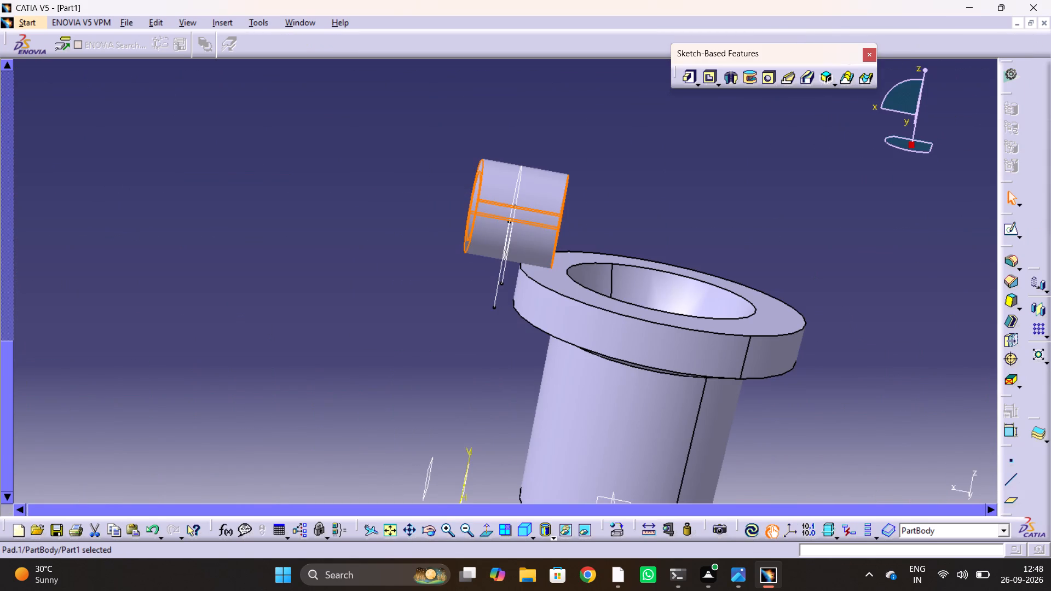
click(817, 231)
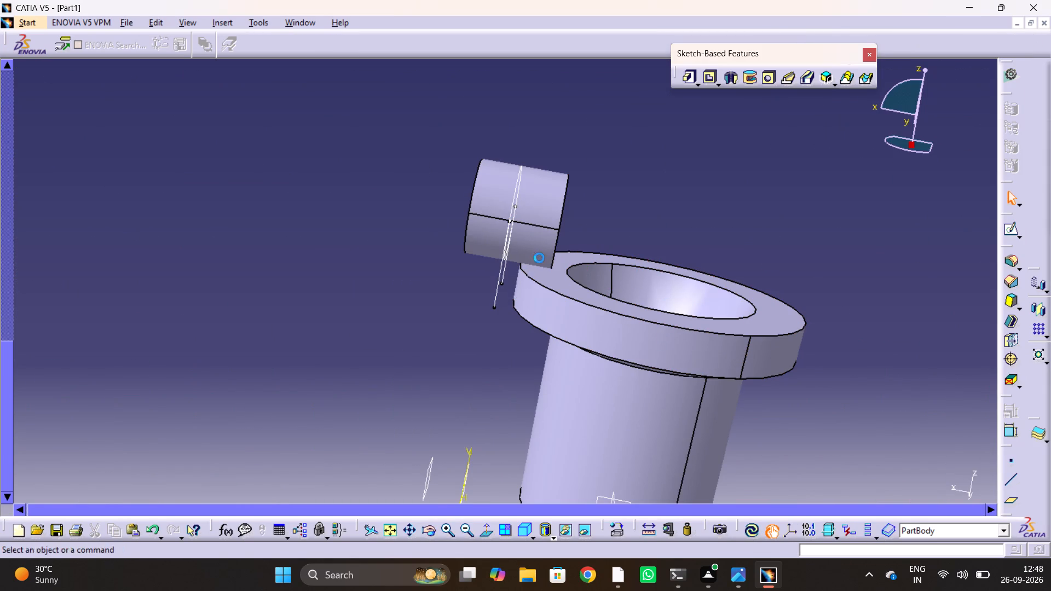
double_click(548, 228)
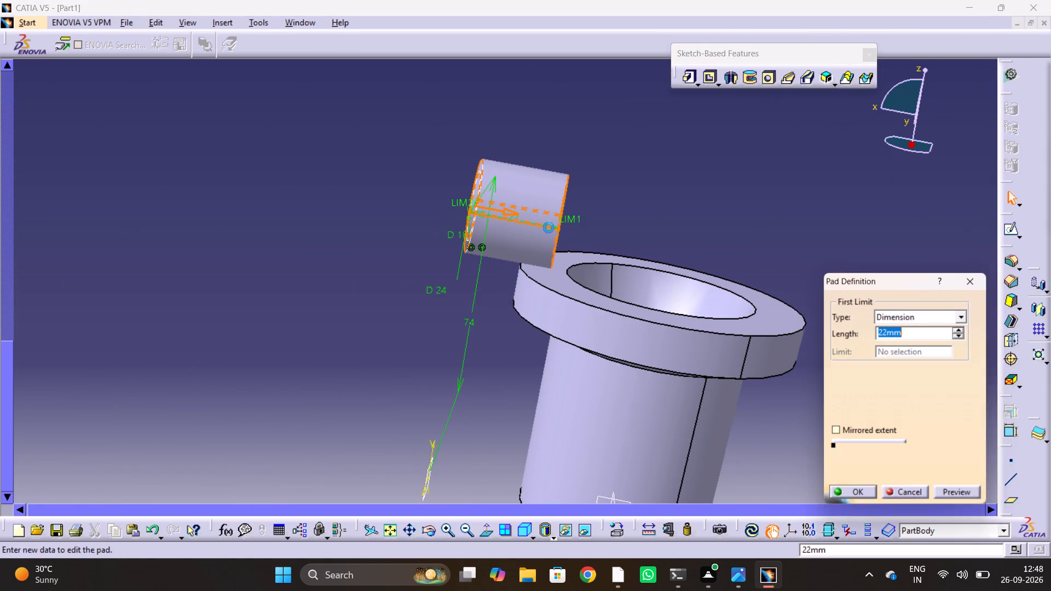
click(960, 385)
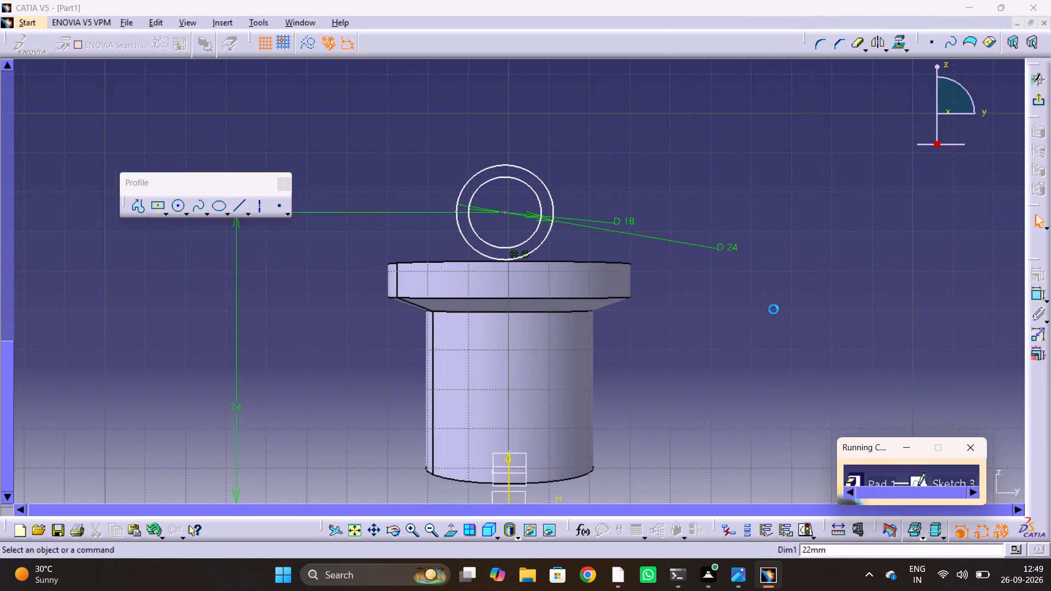
click(505, 210)
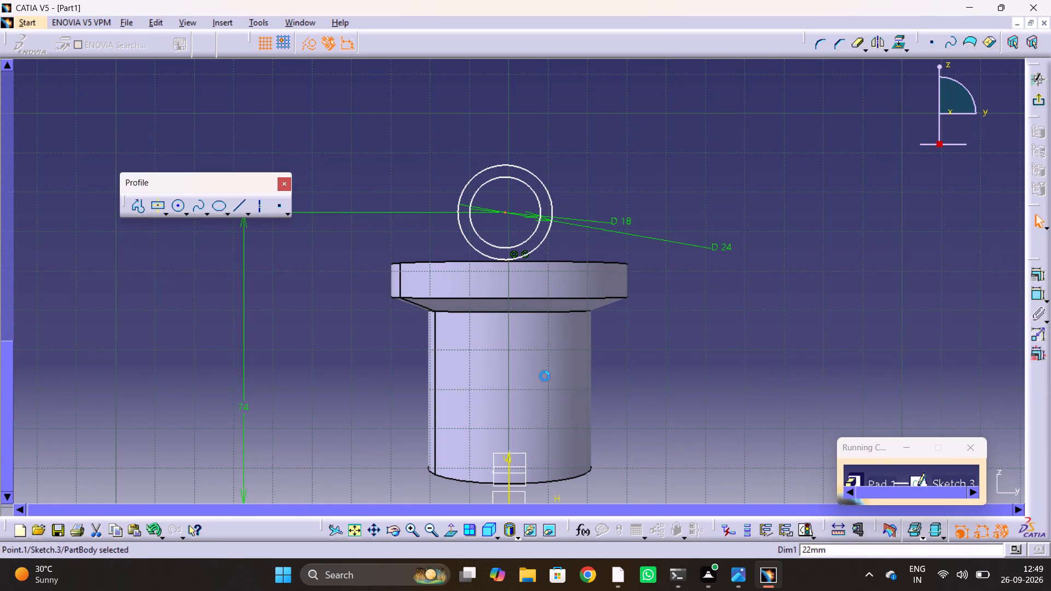
ctrl+click(511, 497)
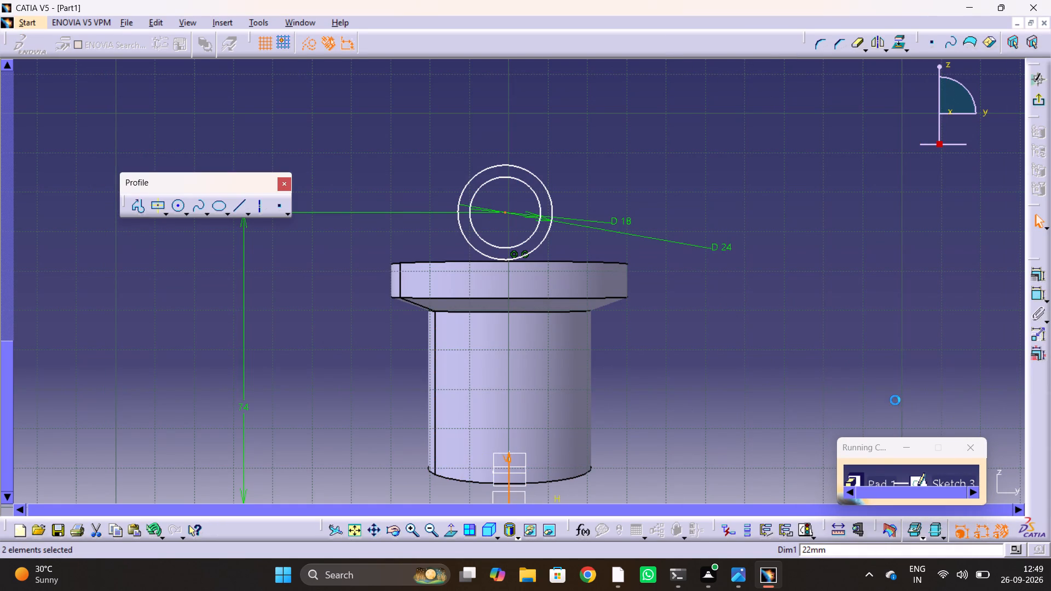
click(1039, 272)
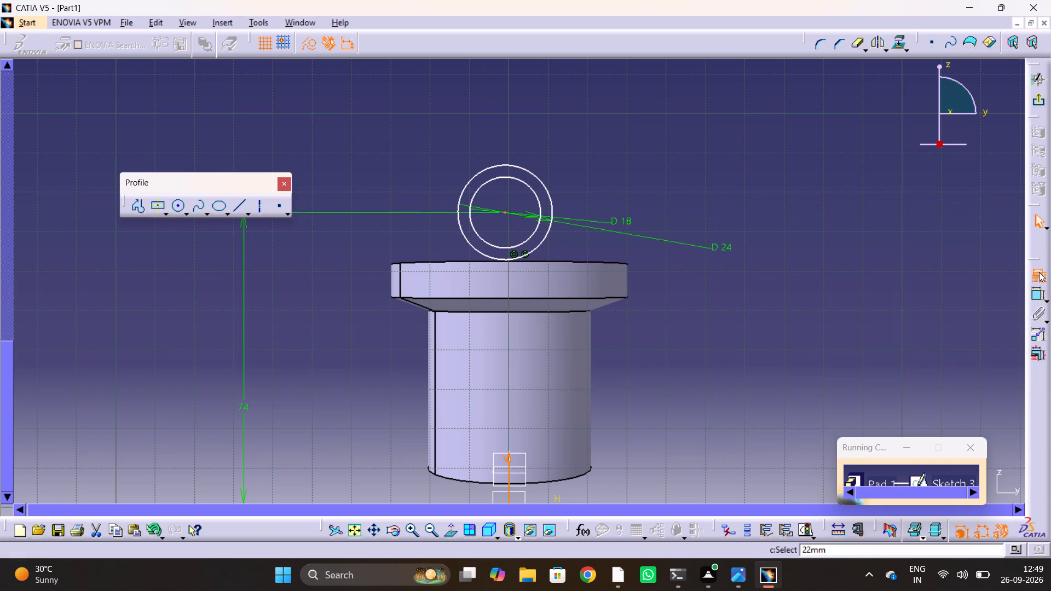
click(288, 137)
click(288, 151)
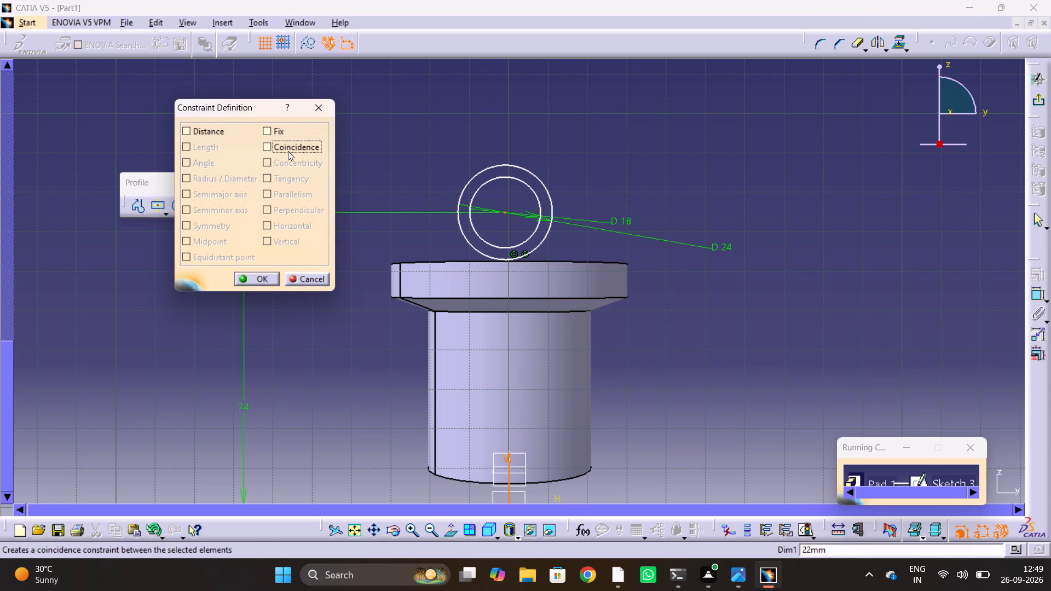
click(256, 282)
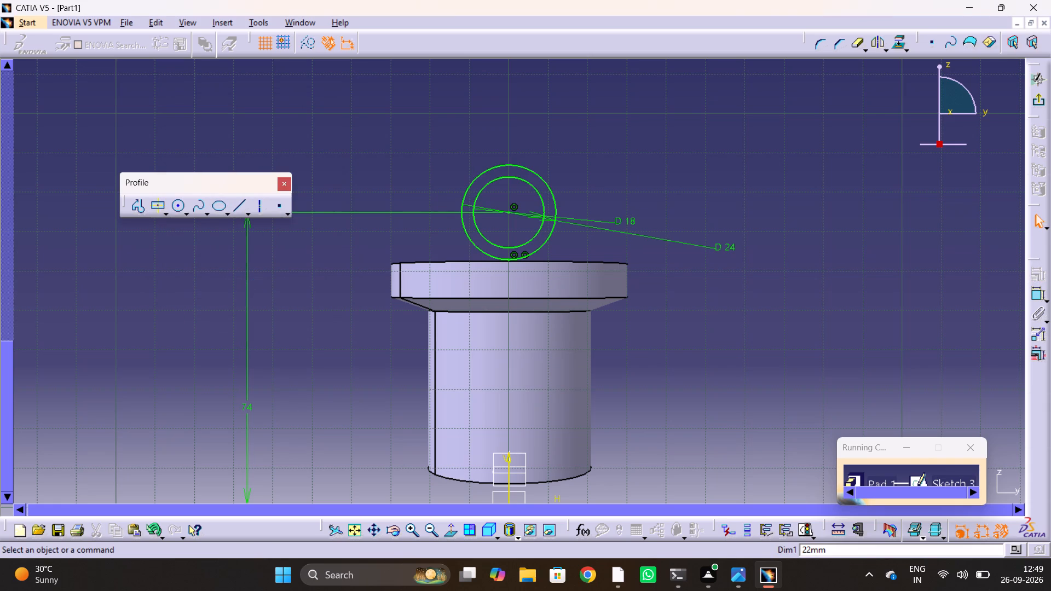
click(841, 294)
click(1042, 104)
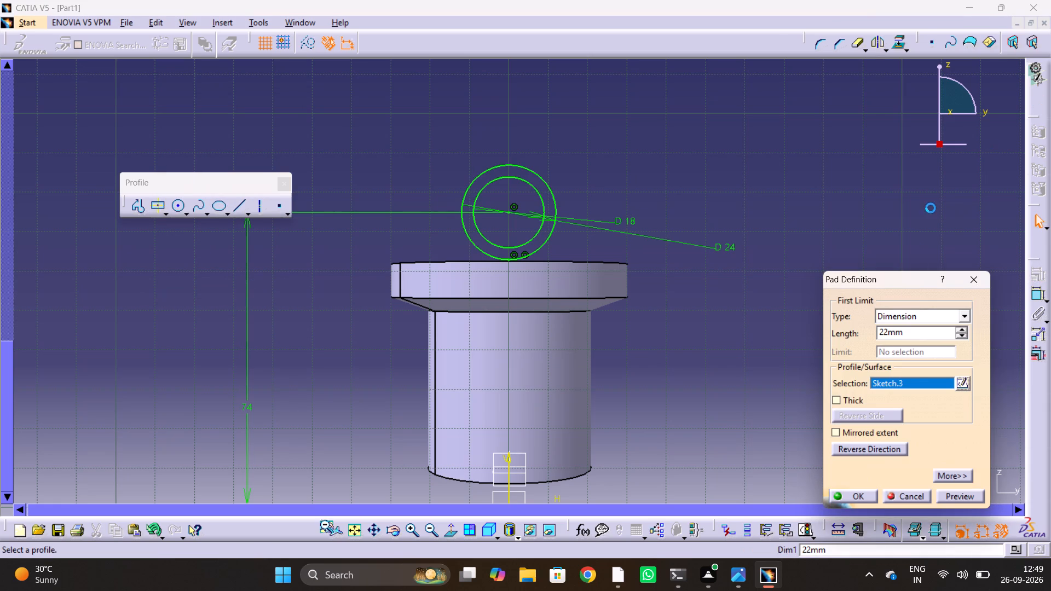
click(859, 498)
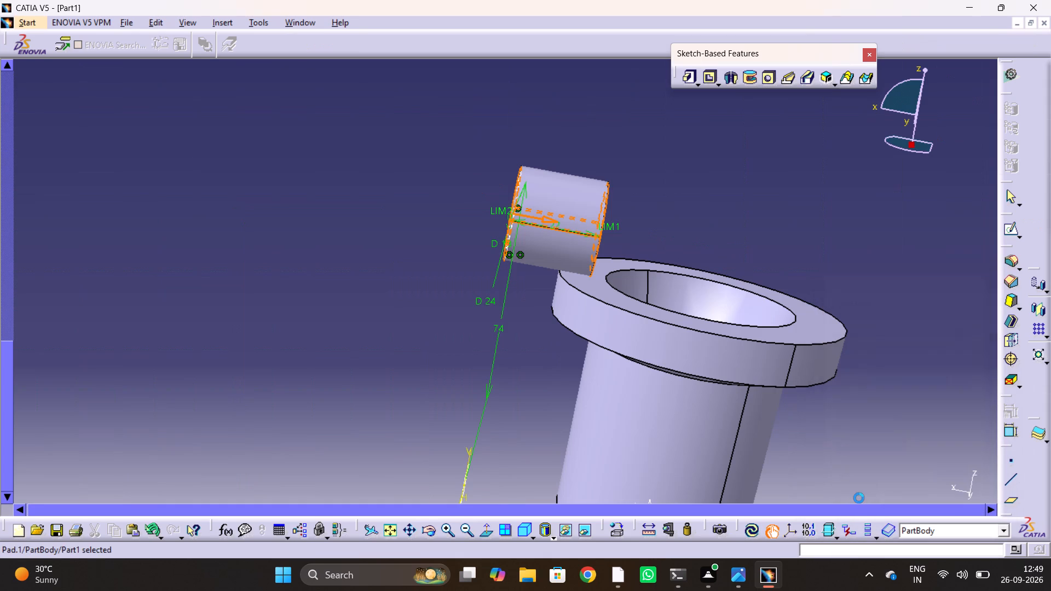
Reopen the boss-to-body joint profile sketch for editing.
click(728, 192)
double_click(535, 314)
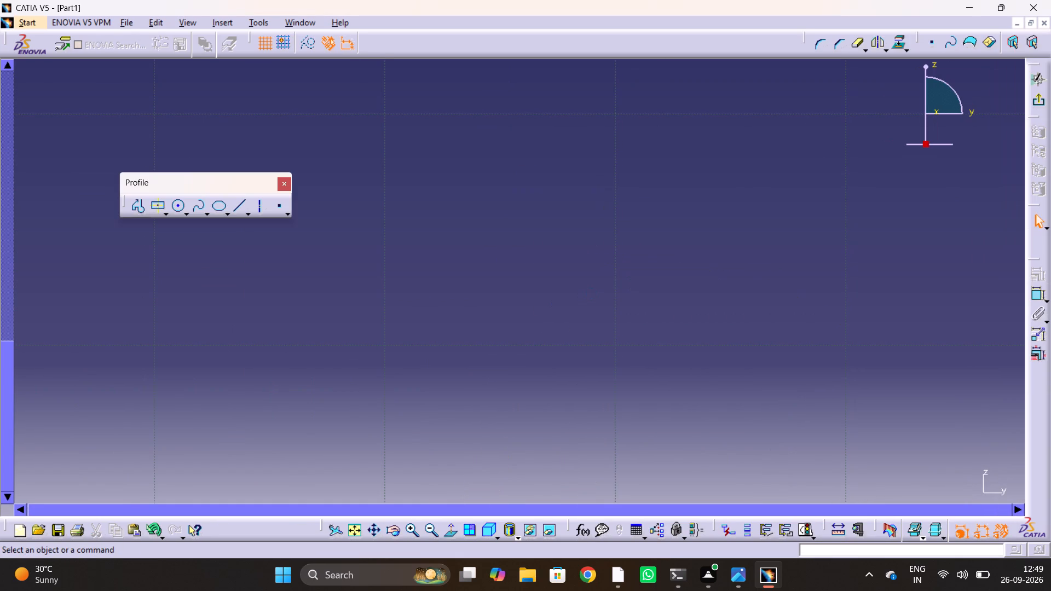
Examine the two vertical profile lines and the projected circle against the side boss and flange.
ctrl+middle_drag(542, 246, 586, 459)
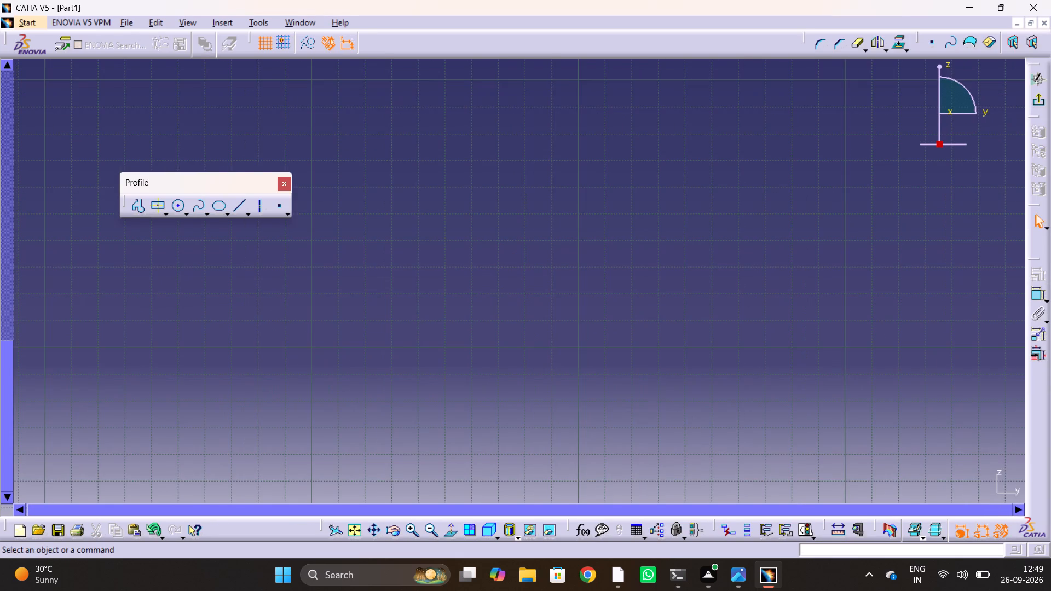
ctrl+middle_drag(642, 250, 656, 470)
ctrl+middle_drag(385, 329, 395, 183)
middle_drag(323, 333, 372, 326)
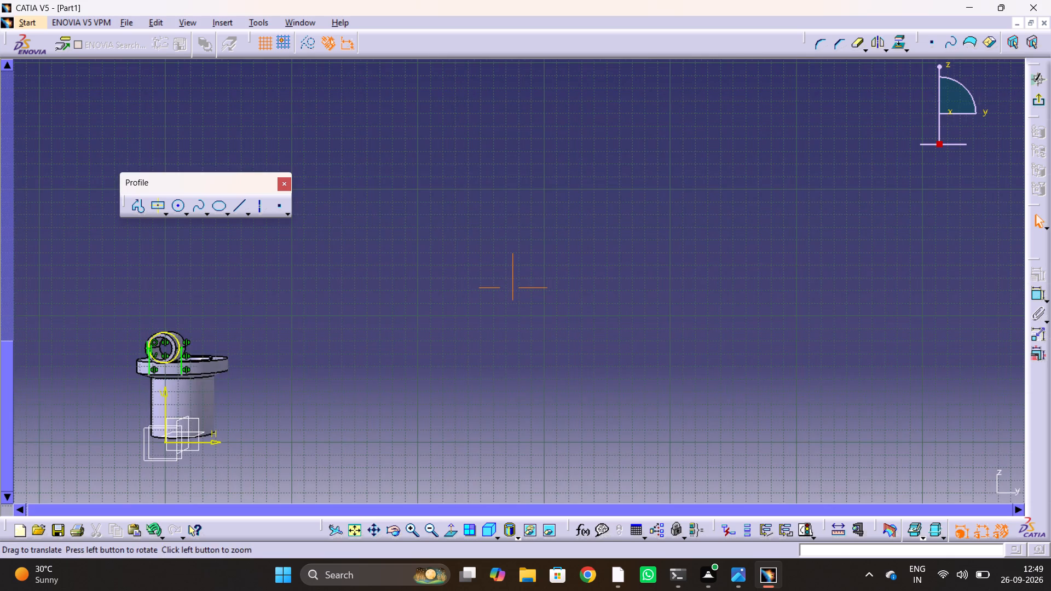
middle_drag(372, 326, 563, 294)
ctrl+middle_drag(393, 310, 426, 196)
middle_drag(253, 334, 285, 321)
drag(252, 334, 285, 321)
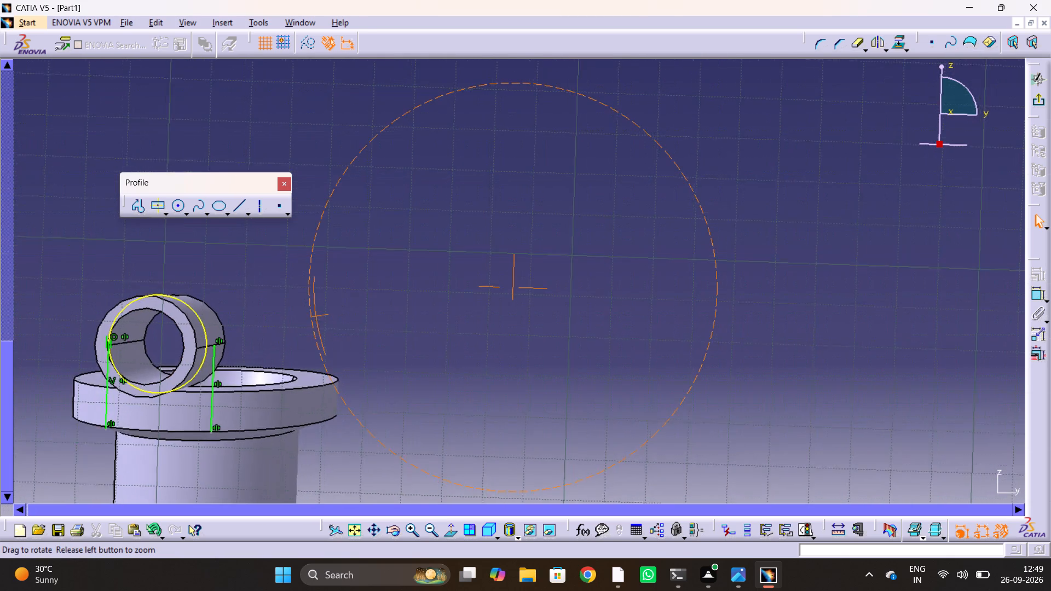
middle_drag(285, 321, 363, 316)
drag(285, 321, 362, 317)
ctrl+middle_drag(217, 337, 379, 202)
ctrl+middle_drag(403, 176, 369, 379)
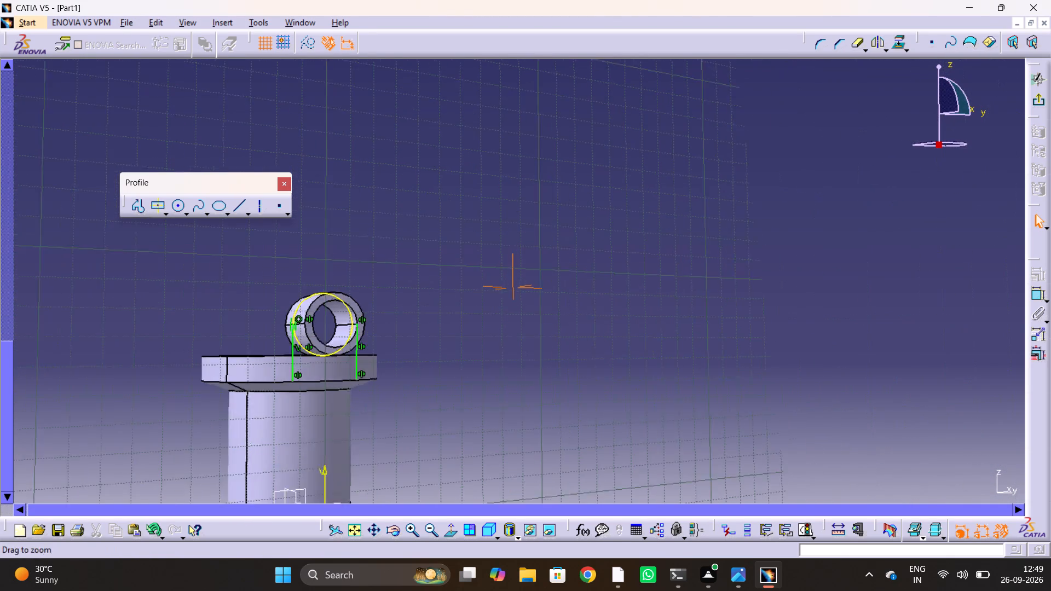
ctrl+middle_drag(369, 379, 366, 386)
middle_drag(387, 338, 318, 325)
drag(387, 338, 316, 327)
scroll(387, 338, down, 1)
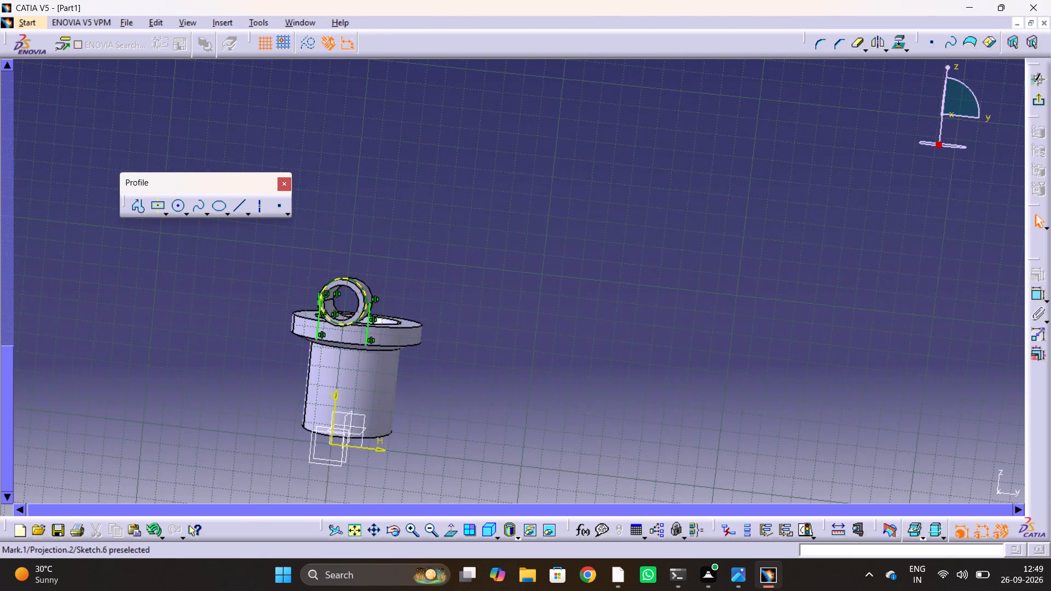
ctrl+middle_drag(332, 315, 391, 201)
middle_drag(675, 240, 834, 177)
middle_drag(44, 501, 227, 449)
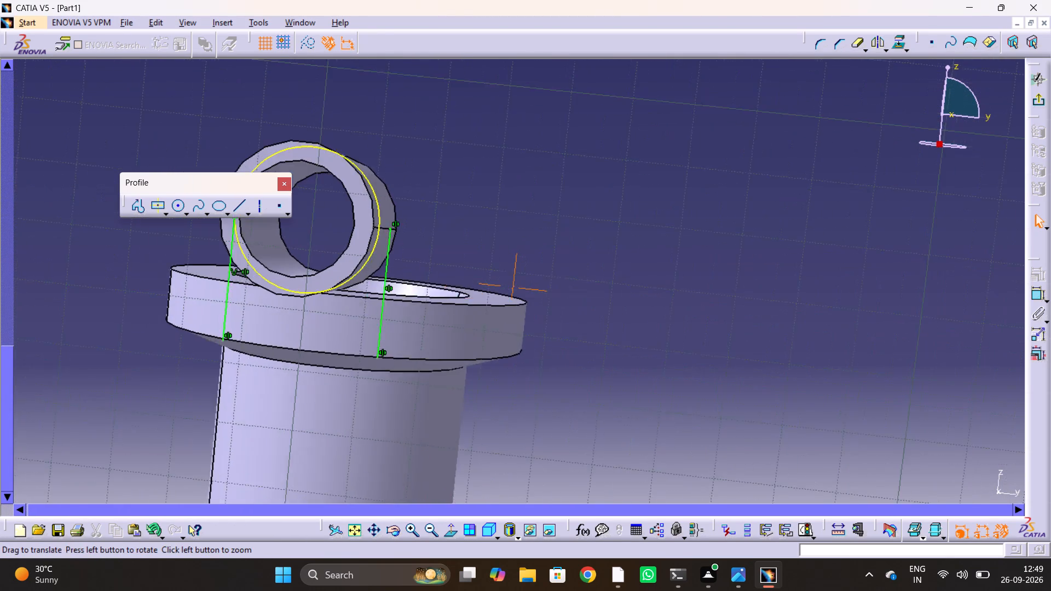
middle_drag(227, 449, 445, 413)
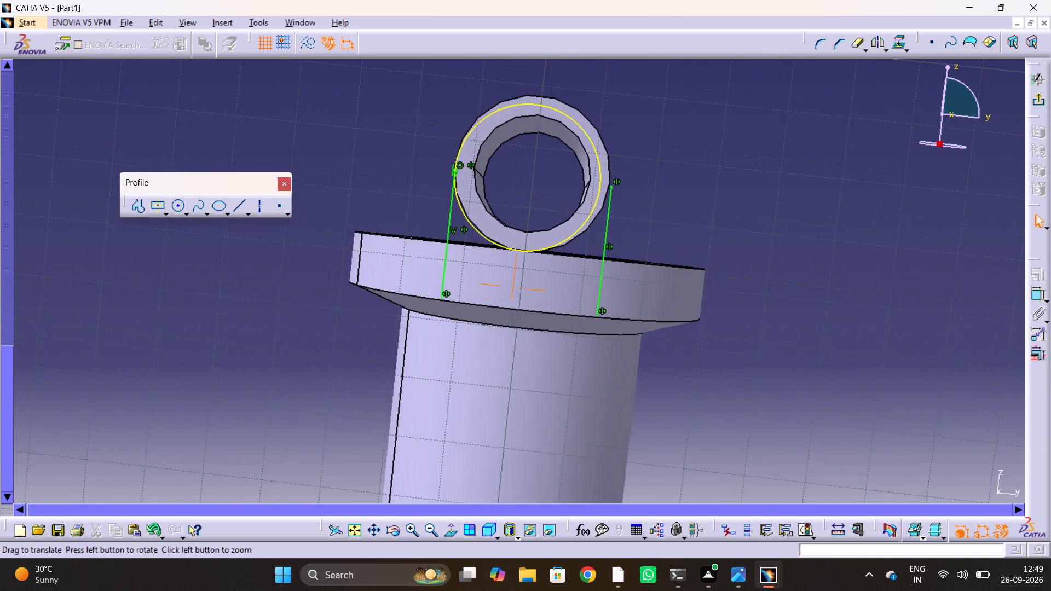
middle_drag(445, 413, 424, 425)
middle_drag(558, 251, 603, 318)
drag(558, 251, 603, 318)
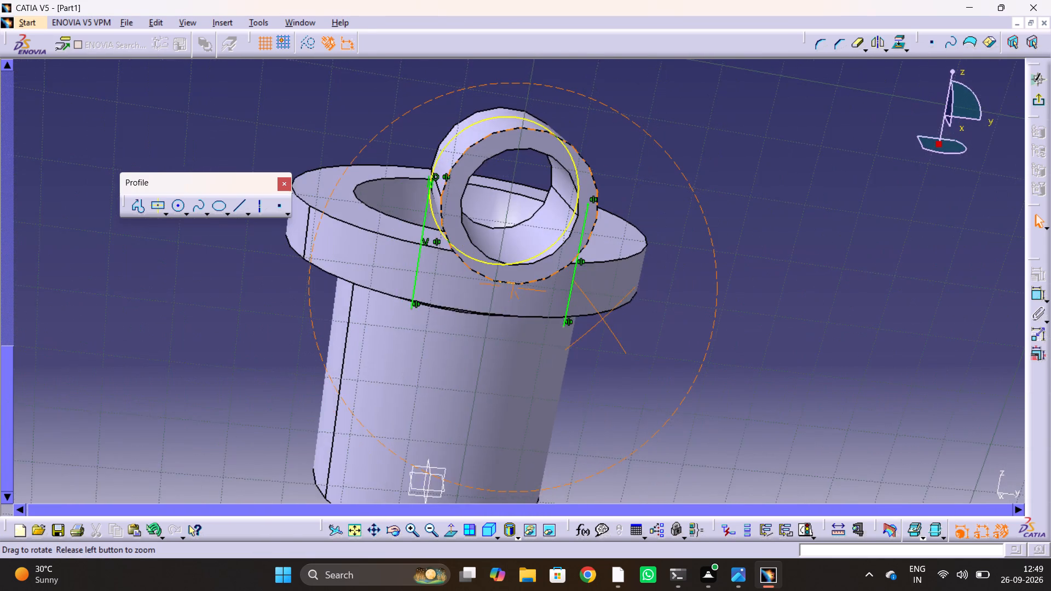
middle_drag(603, 318, 639, 221)
drag(603, 318, 639, 221)
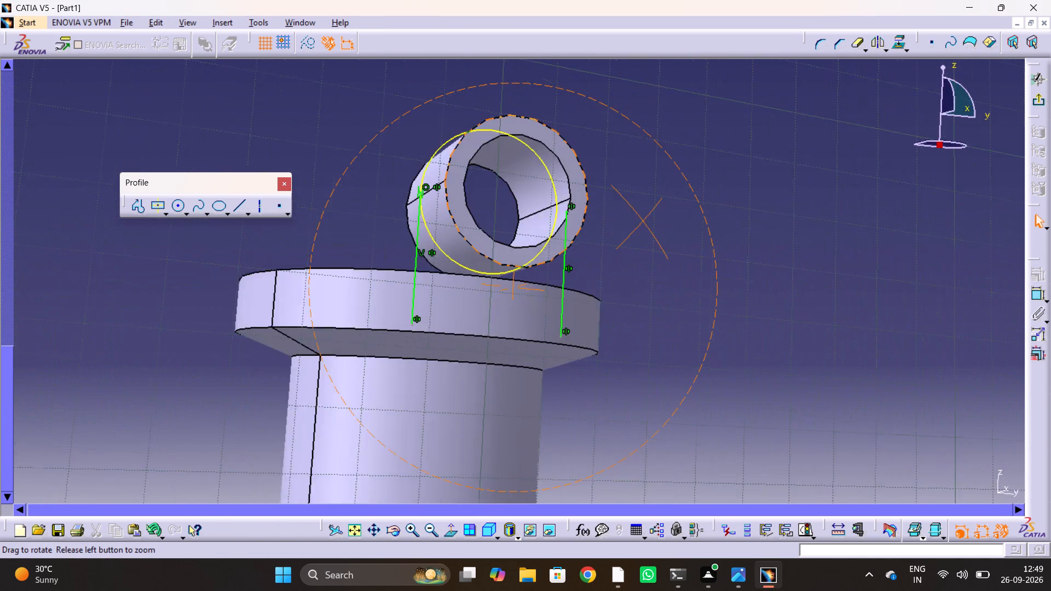
drag(639, 221, 602, 271)
middle_drag(639, 221, 600, 271)
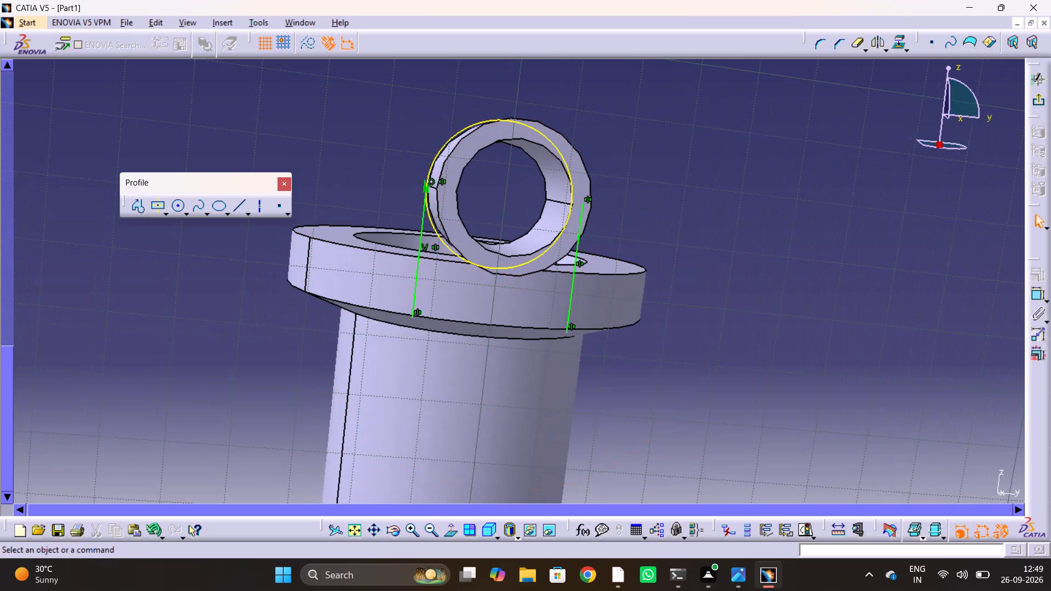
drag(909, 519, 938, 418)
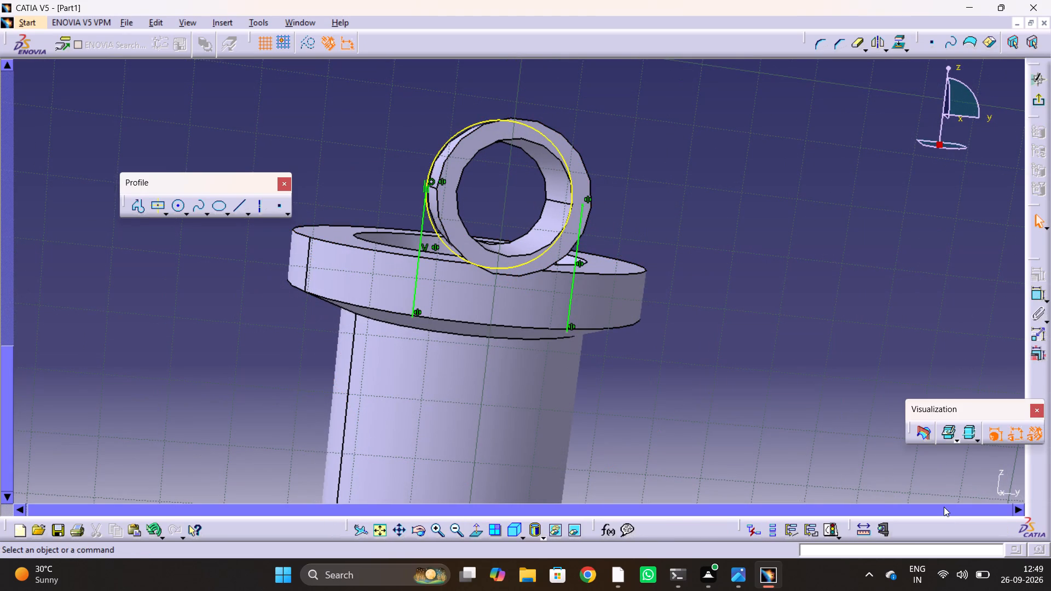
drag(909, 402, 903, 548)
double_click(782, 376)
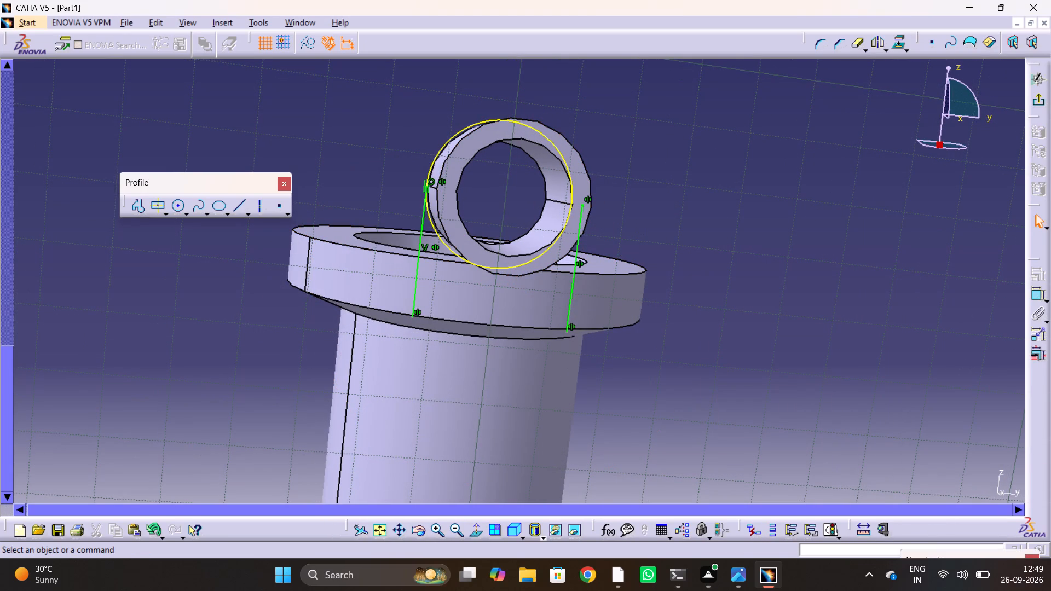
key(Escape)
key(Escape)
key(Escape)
Delete the projected boss circle from the joint profile sketch.
middle_drag(659, 263, 646, 263)
drag(656, 263, 646, 263)
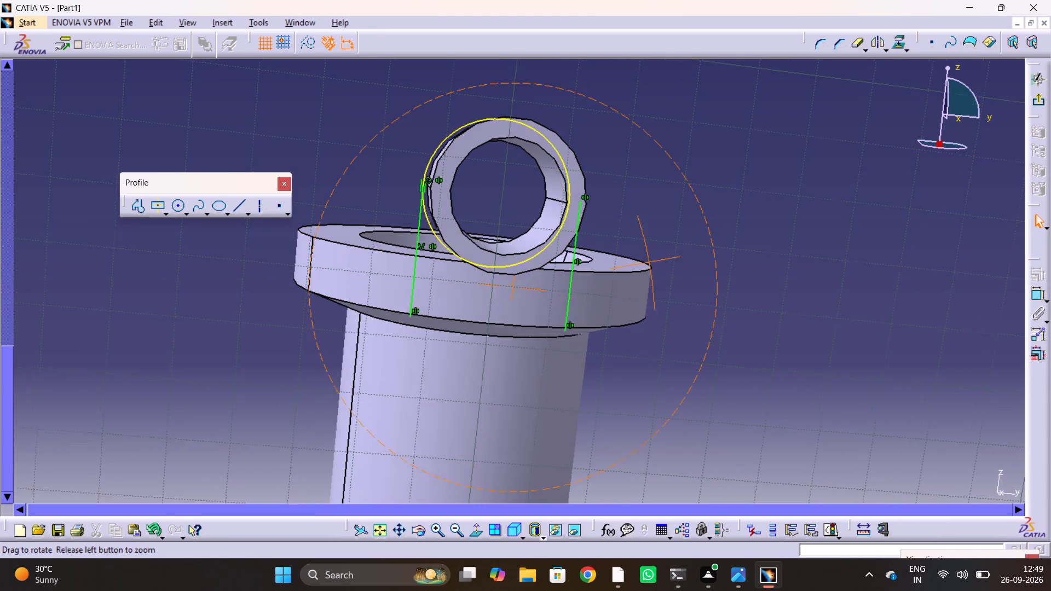
drag(646, 263, 640, 289)
middle_drag(646, 263, 614, 274)
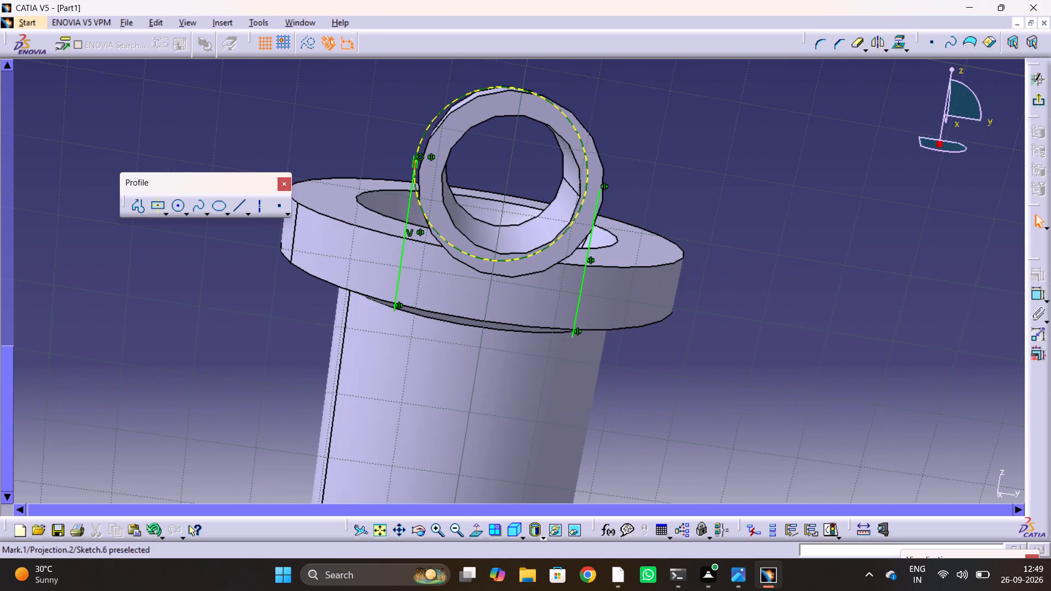
click(441, 111)
key(Delete)
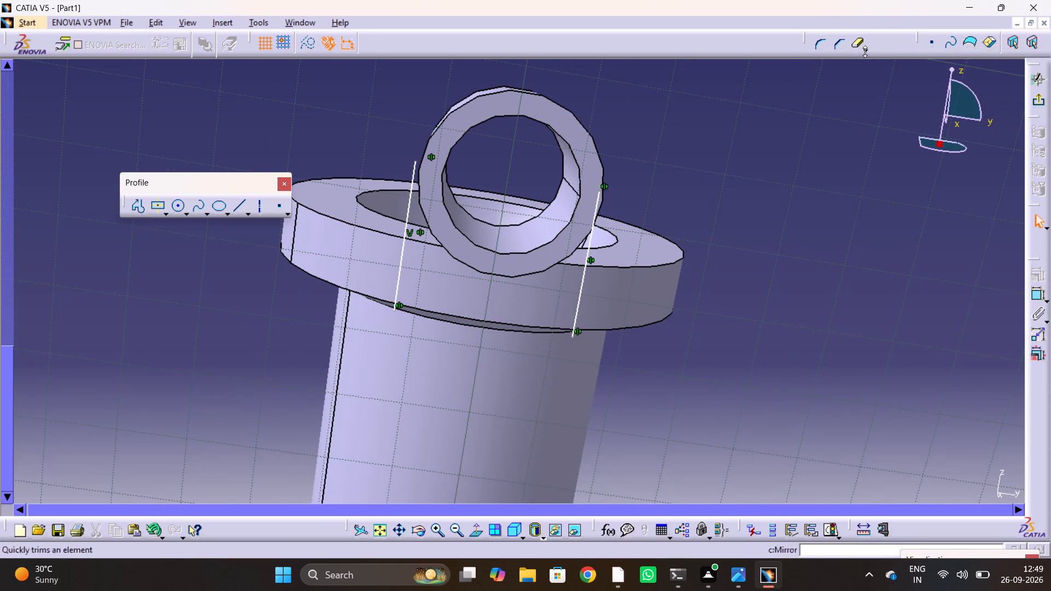
Project the side boss's outer circular edge onto the sketch plane.
click(903, 44)
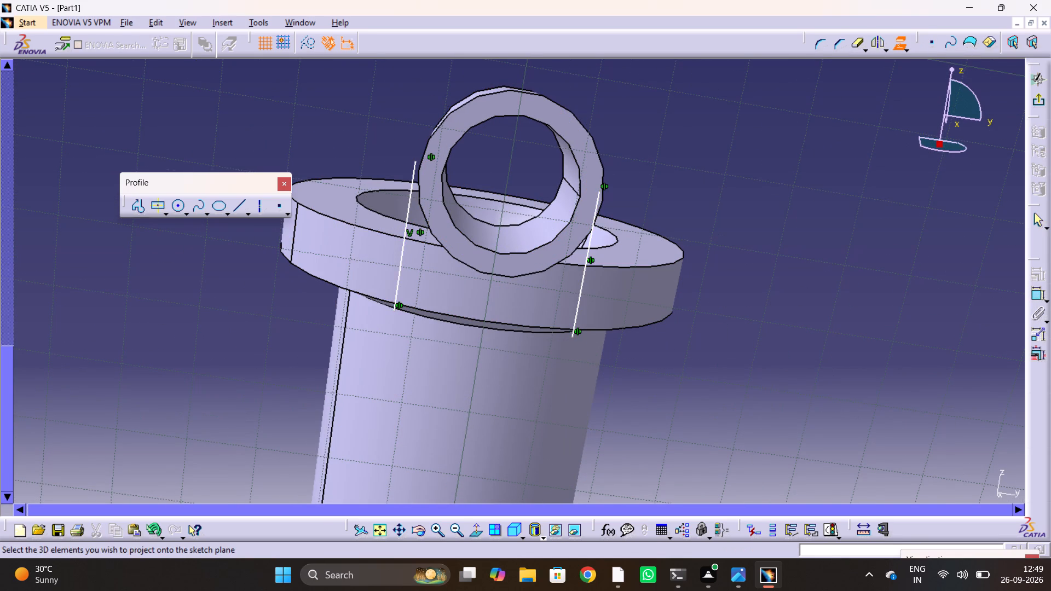
click(587, 134)
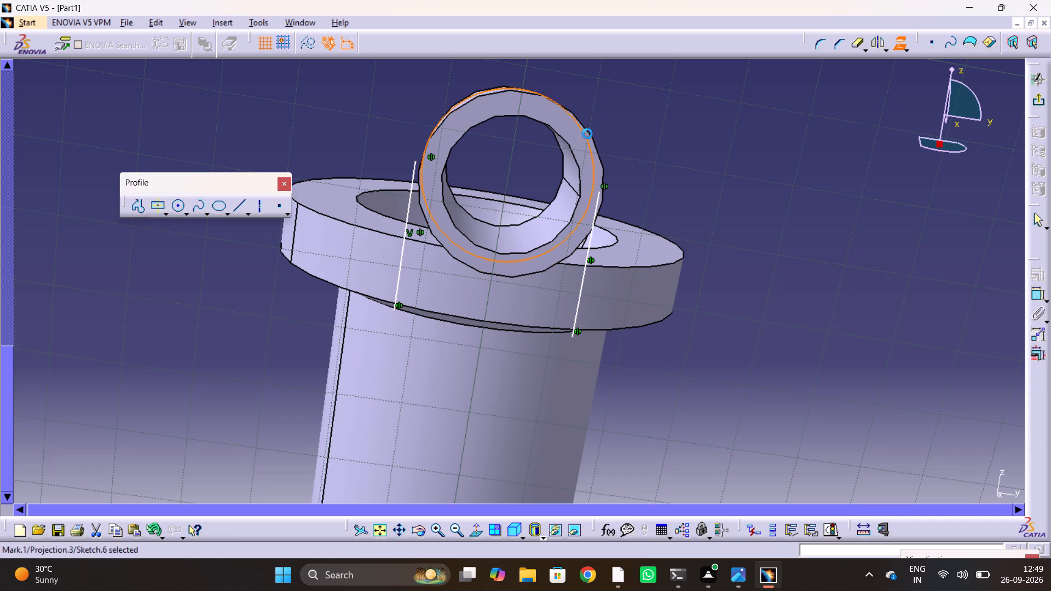
click(721, 201)
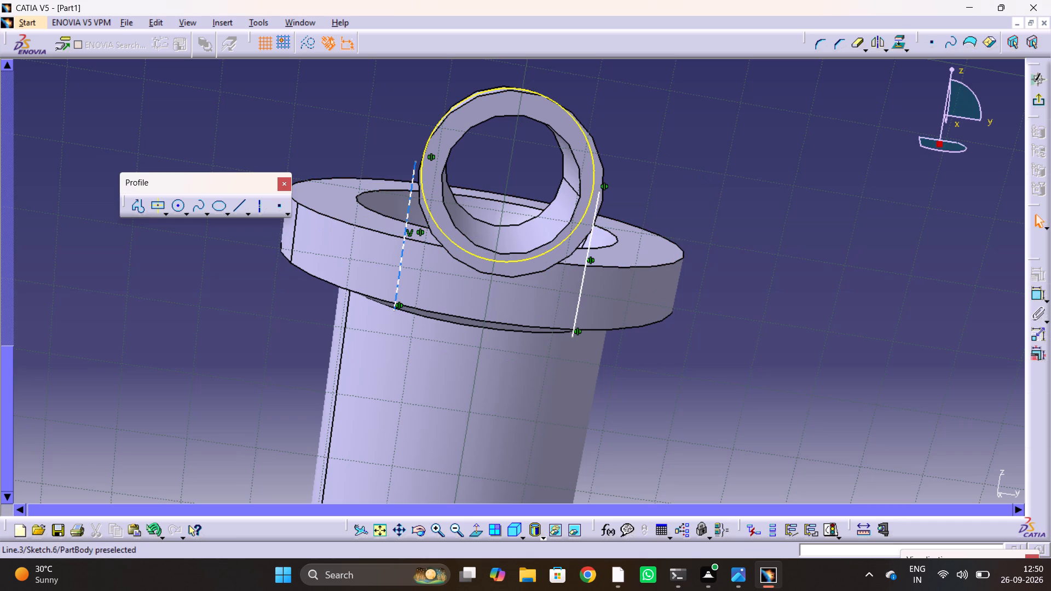
Make the original vertical line tangent to the newly projected boss circle.
click(408, 207)
middle_drag(498, 101, 529, 126)
drag(498, 101, 529, 126)
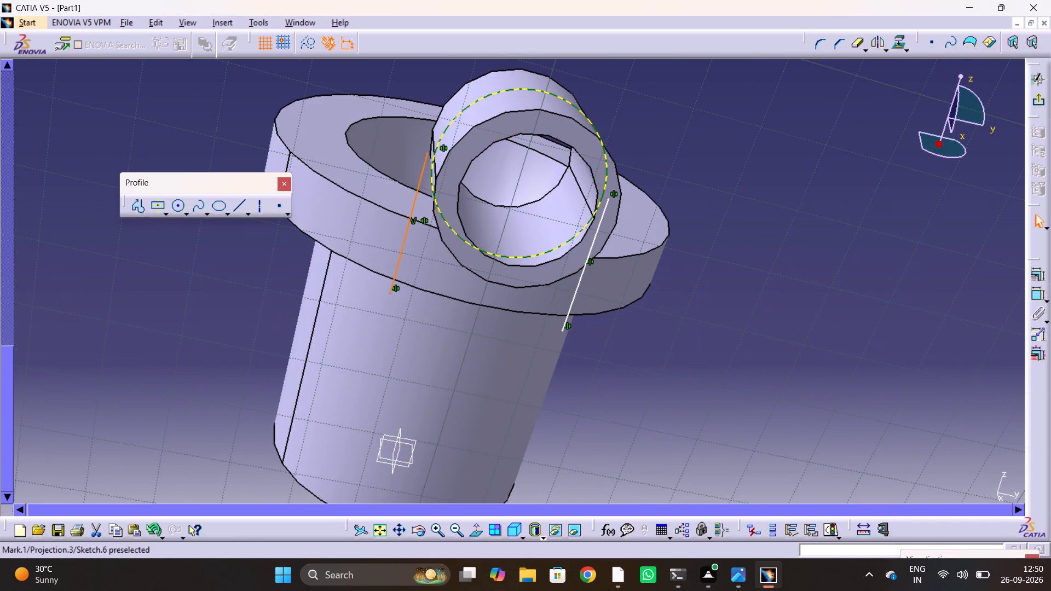
ctrl+click(473, 107)
click(1041, 272)
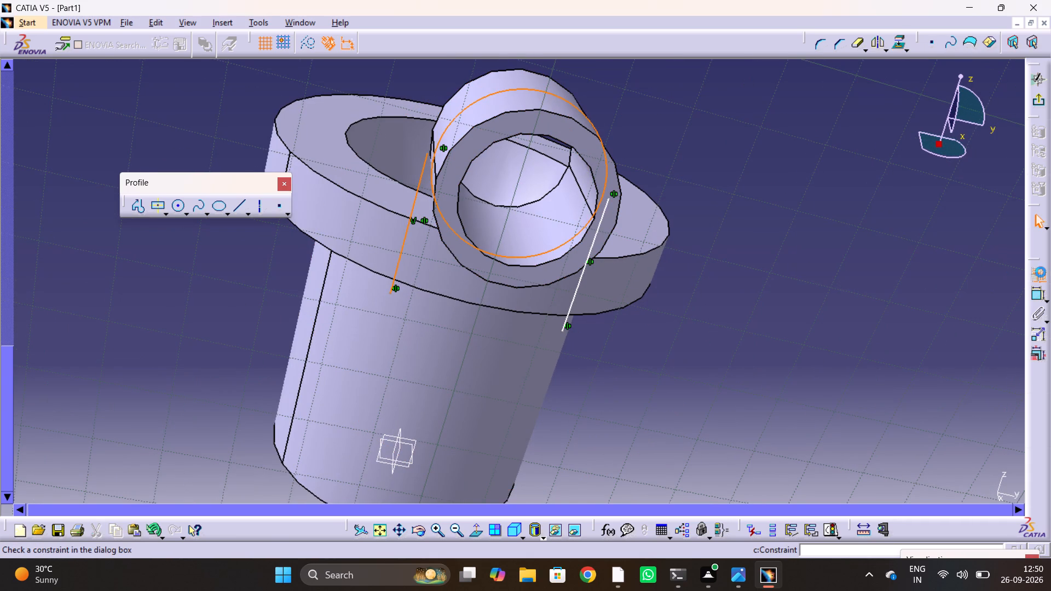
click(286, 181)
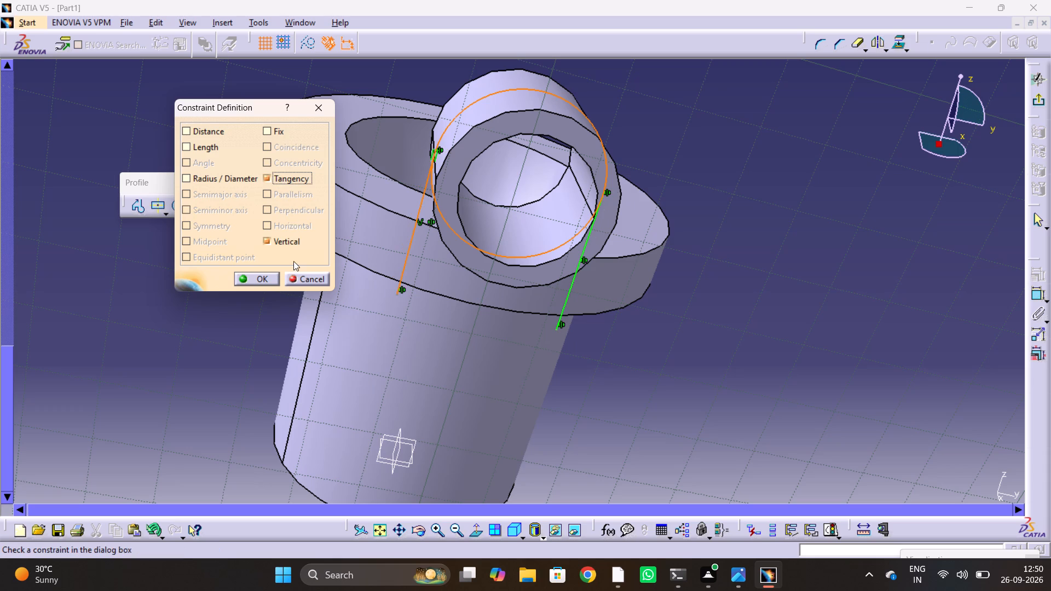
click(251, 275)
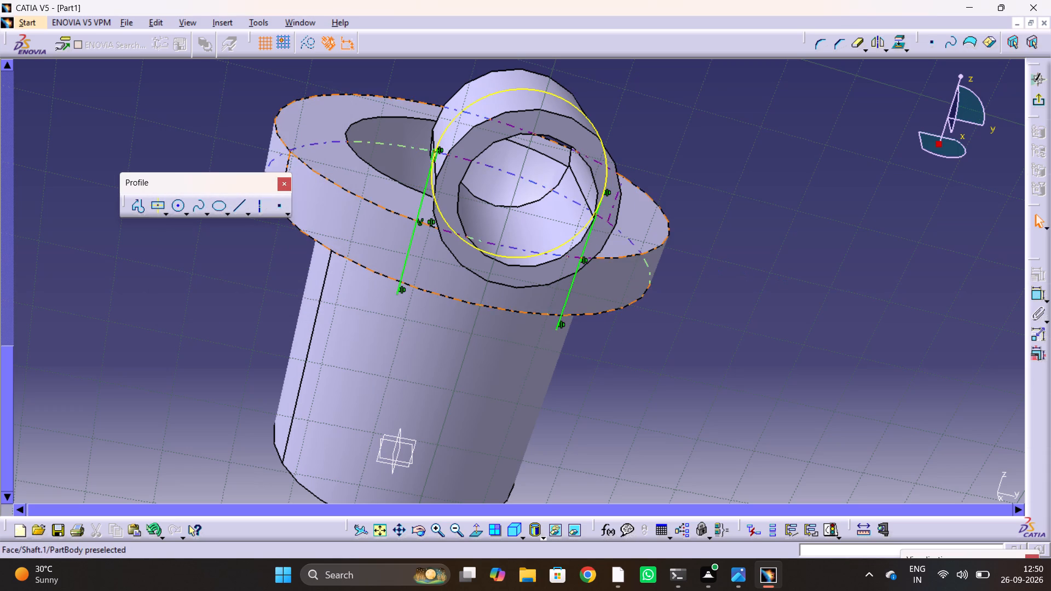
Make the second profile line's upper endpoint coincident with the projected boss circle.
drag(564, 304, 596, 262)
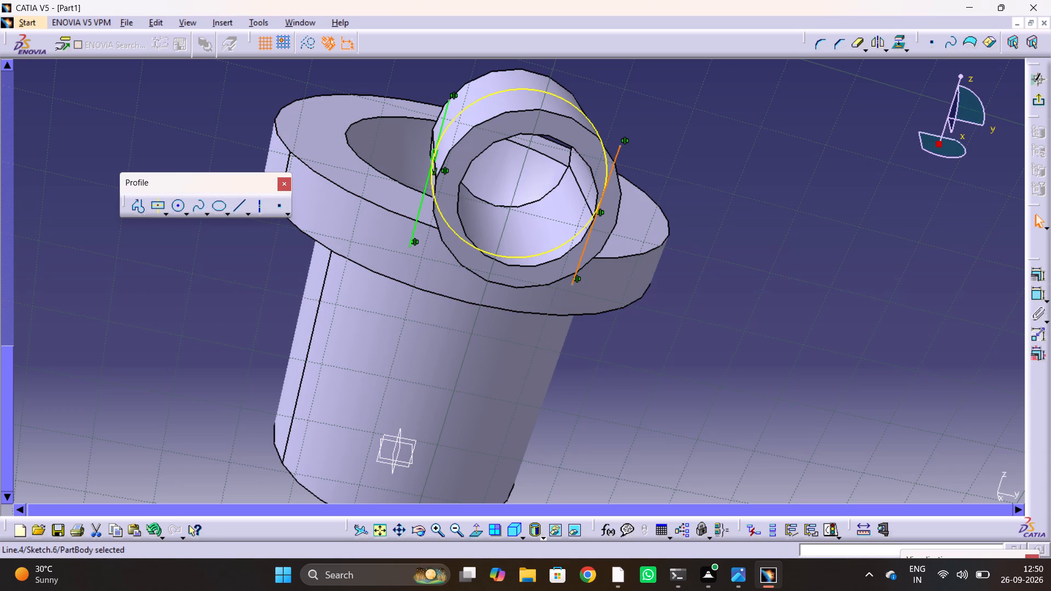
click(620, 144)
ctrl+click(580, 110)
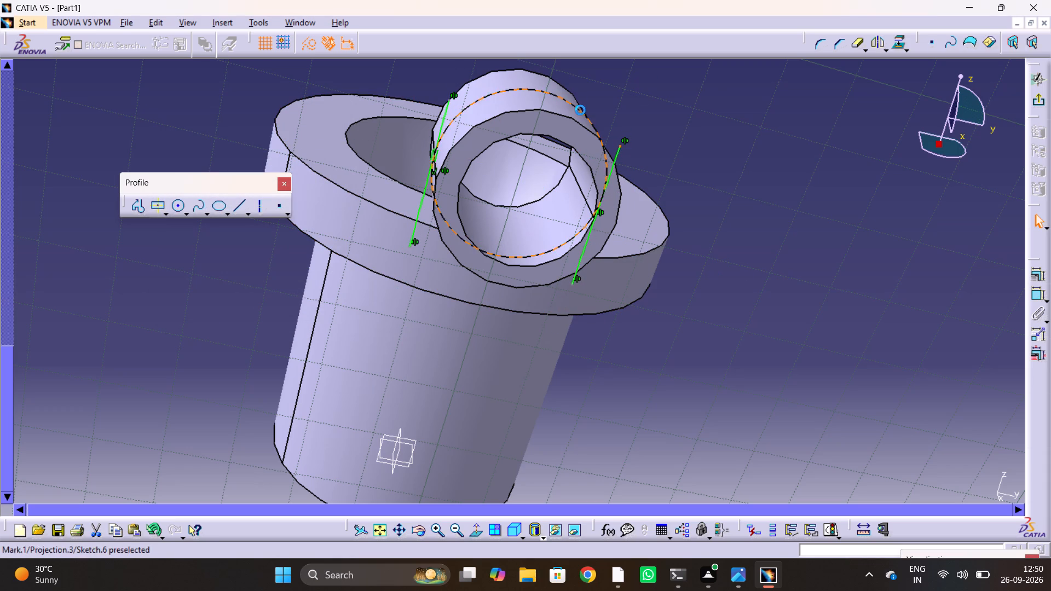
click(1037, 274)
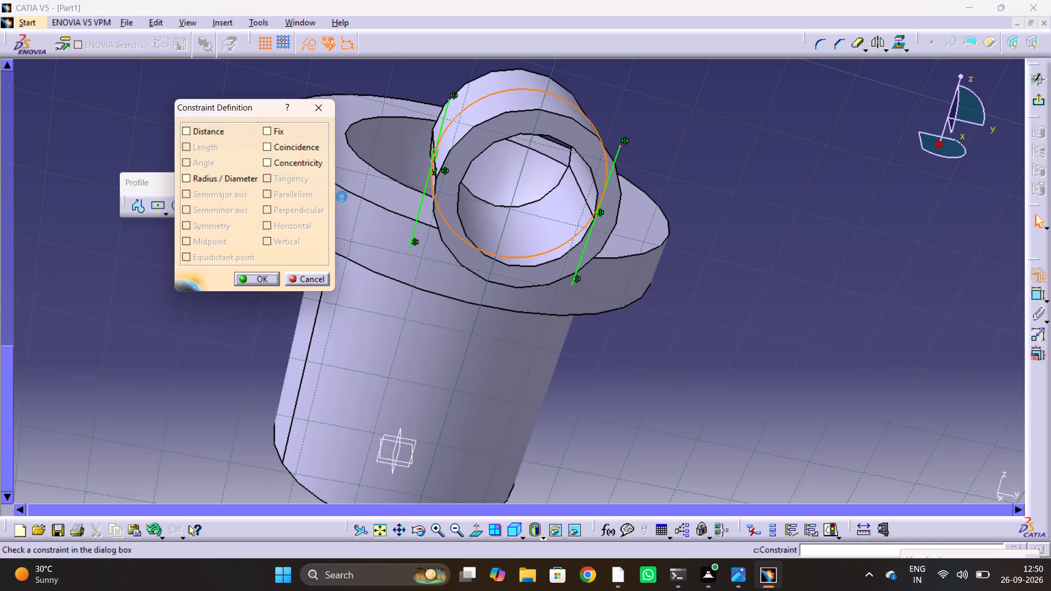
click(296, 143)
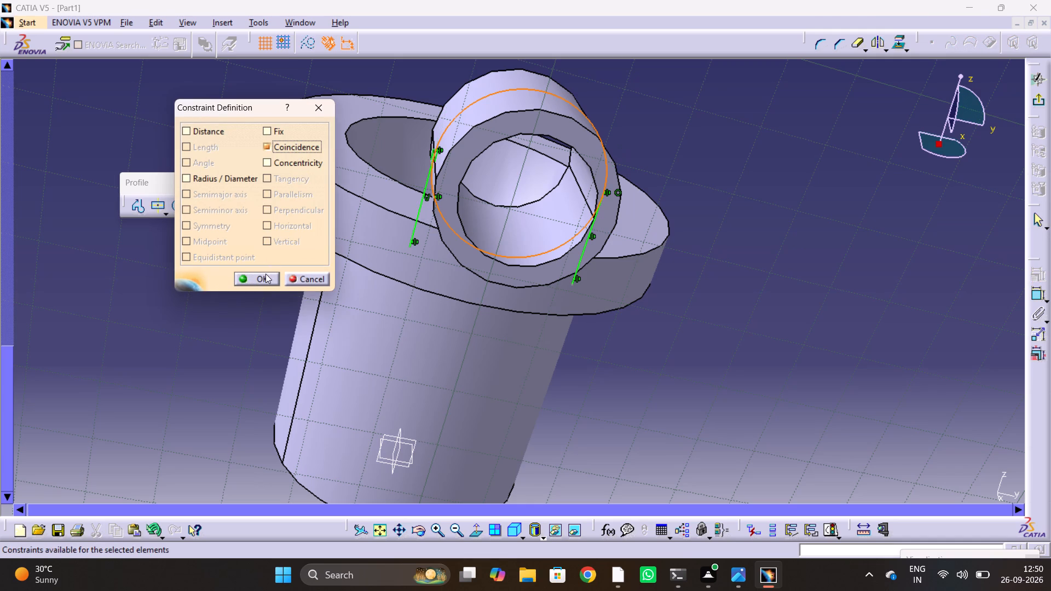
click(265, 275)
Project the flange's lower circular edge onto the sketch plane.
scroll(602, 375, down, 1)
middle_drag(602, 375, 639, 220)
drag(602, 375, 639, 220)
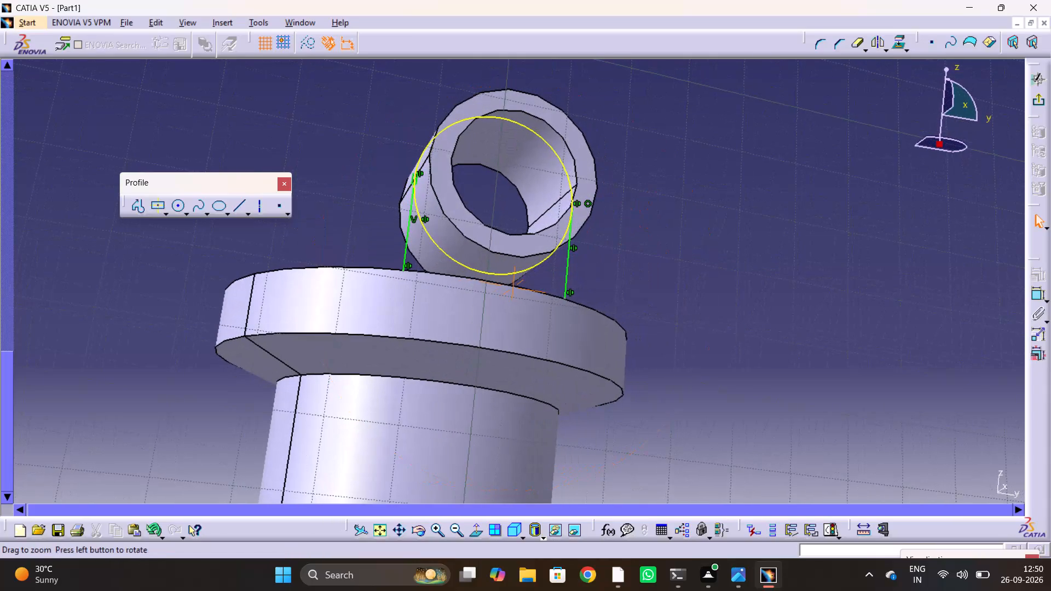
middle_drag(341, 138, 303, 222)
drag(341, 138, 303, 222)
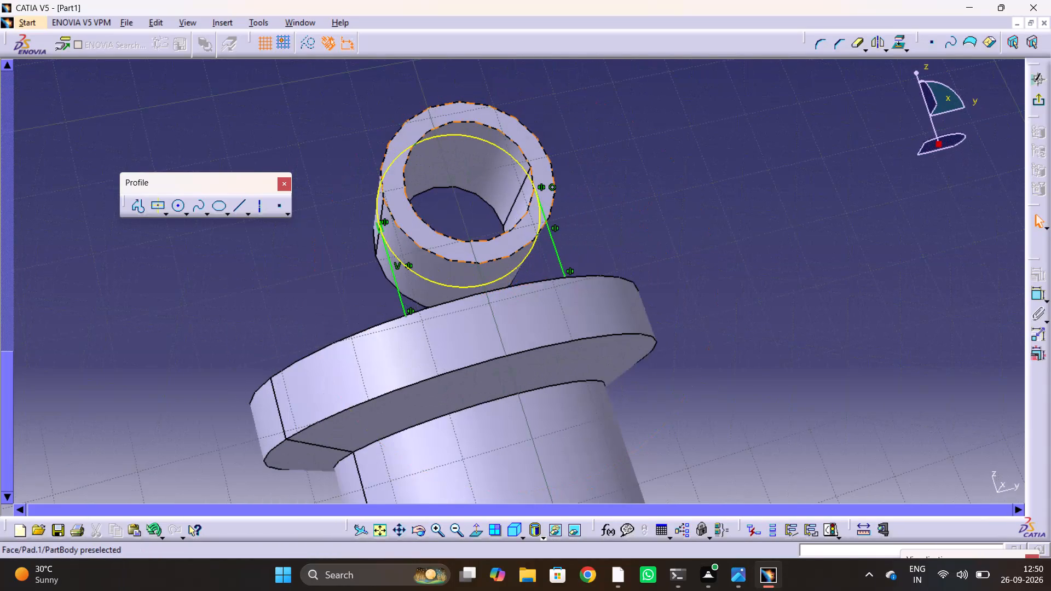
middle_drag(448, 251, 478, 320)
drag(447, 251, 478, 320)
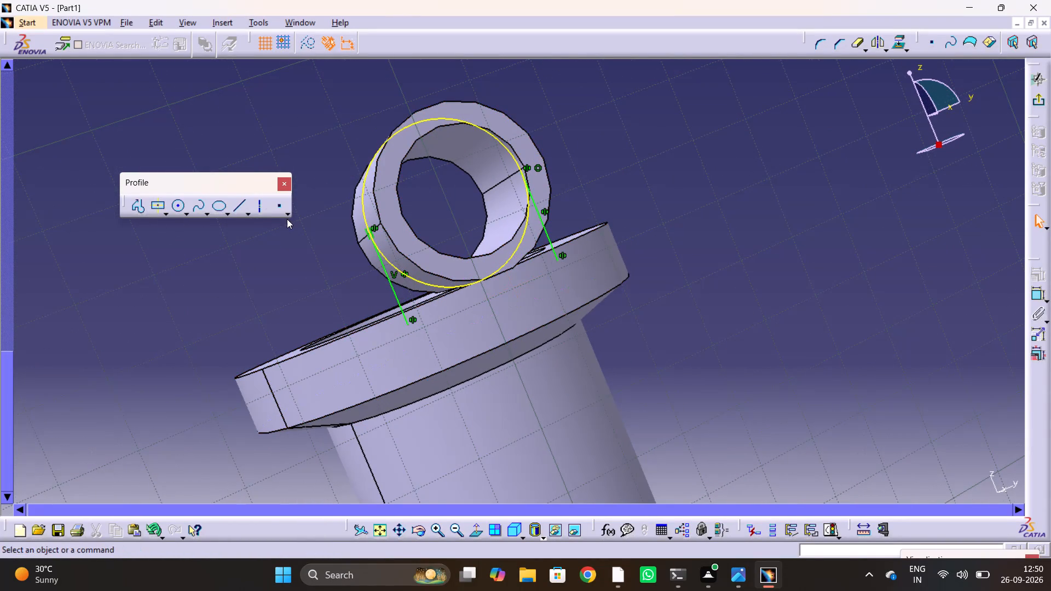
click(896, 43)
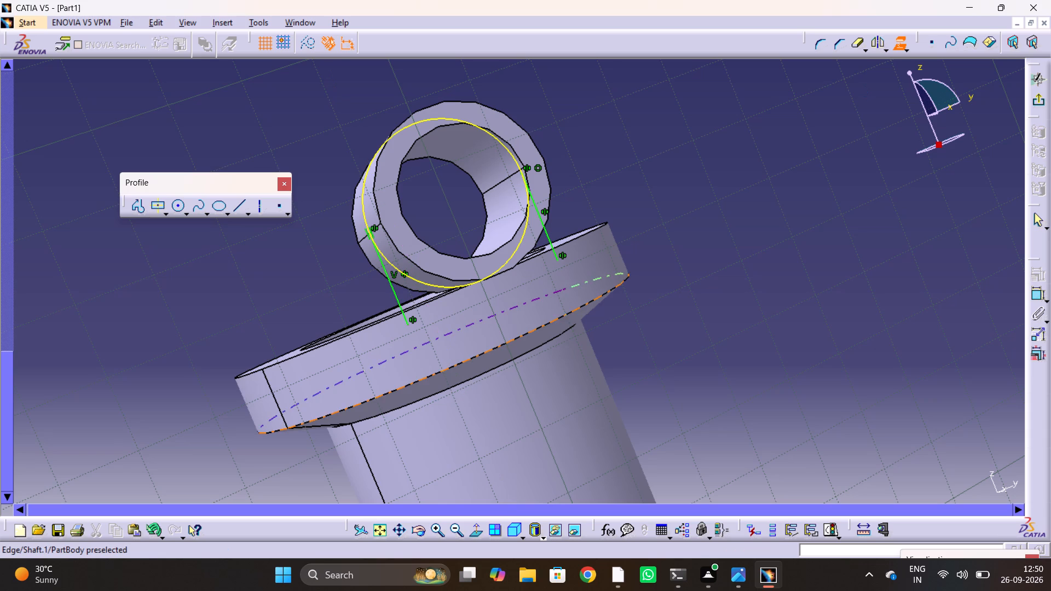
click(548, 322)
click(817, 325)
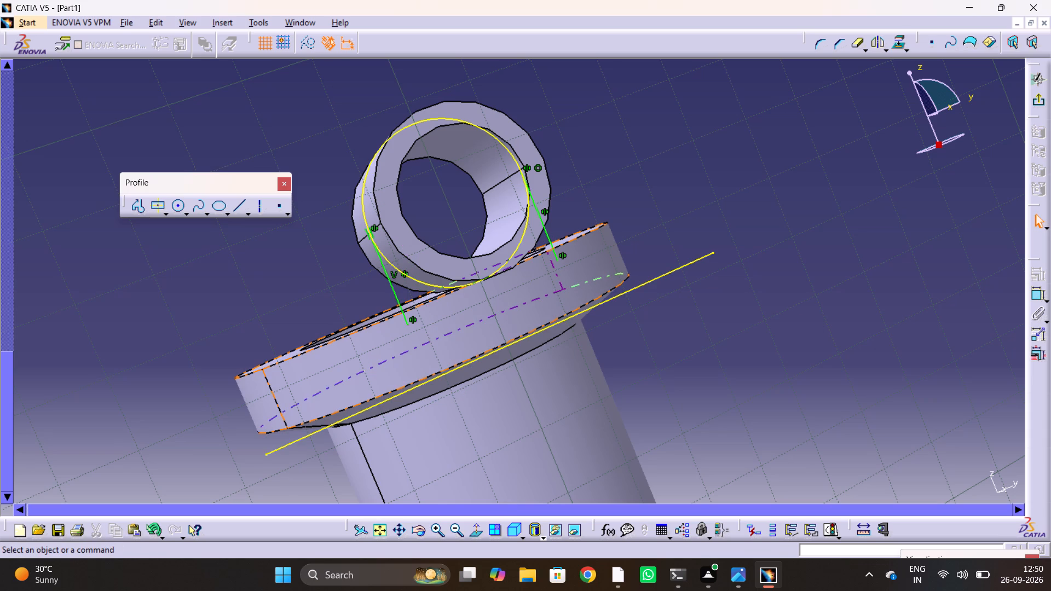
Make the original vertical line's lower endpoint coincident with the projected flange edge line.
click(407, 323)
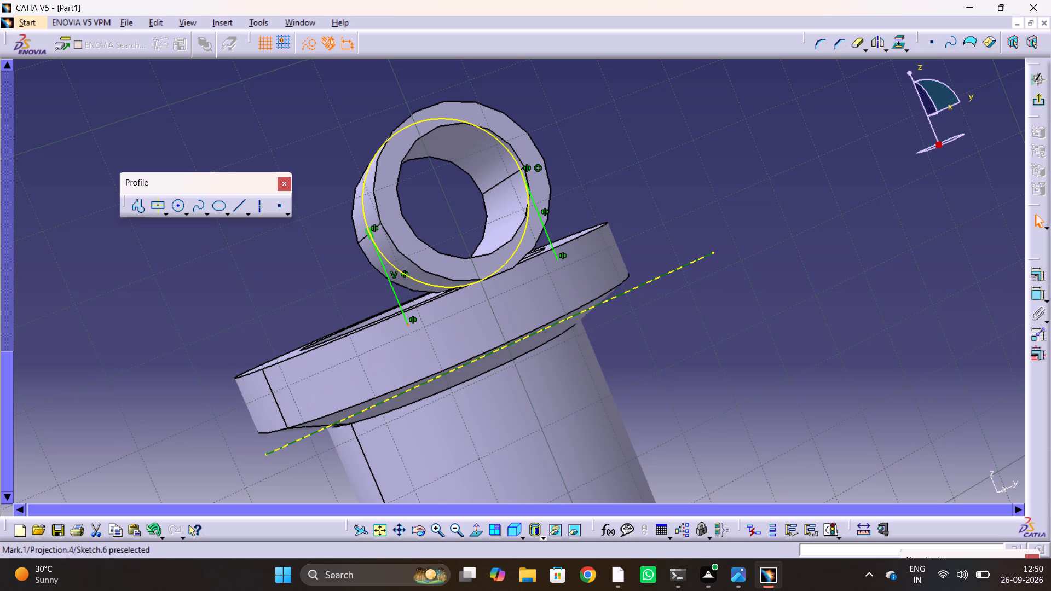
ctrl+click(438, 379)
click(1034, 276)
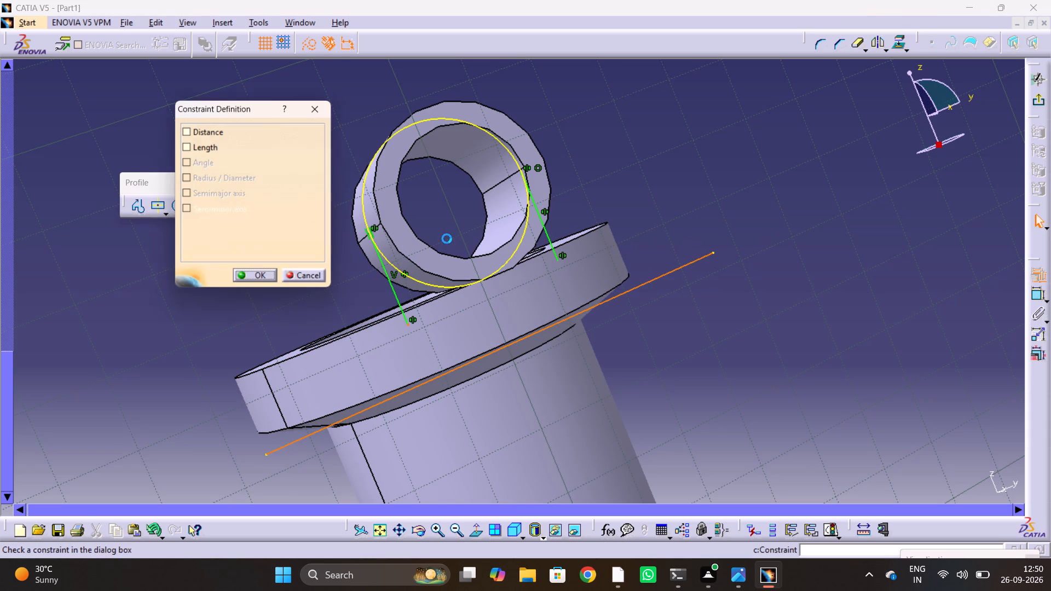
click(287, 152)
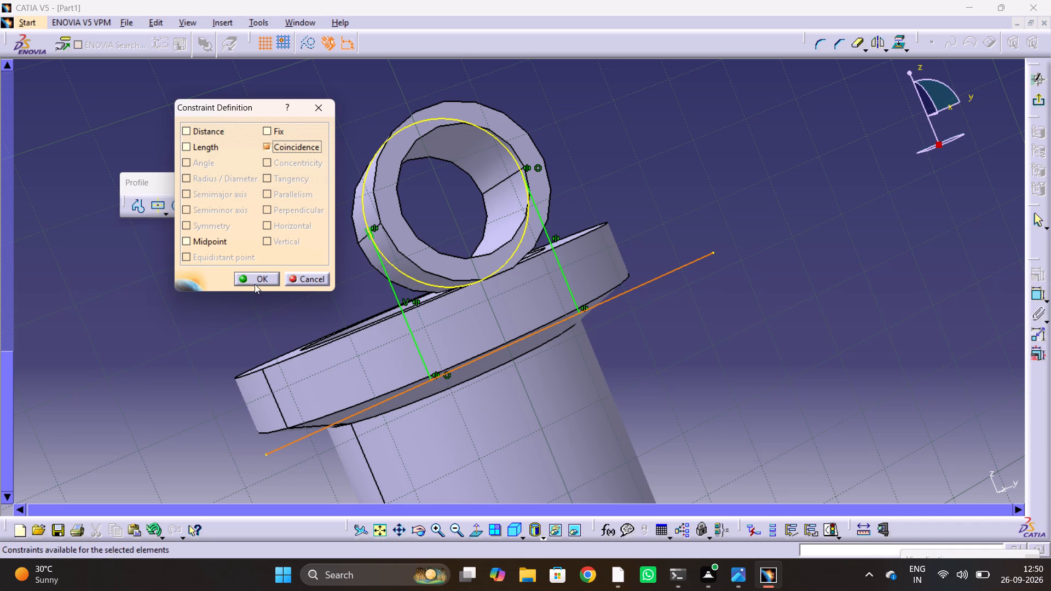
click(251, 280)
drag(574, 303, 575, 303)
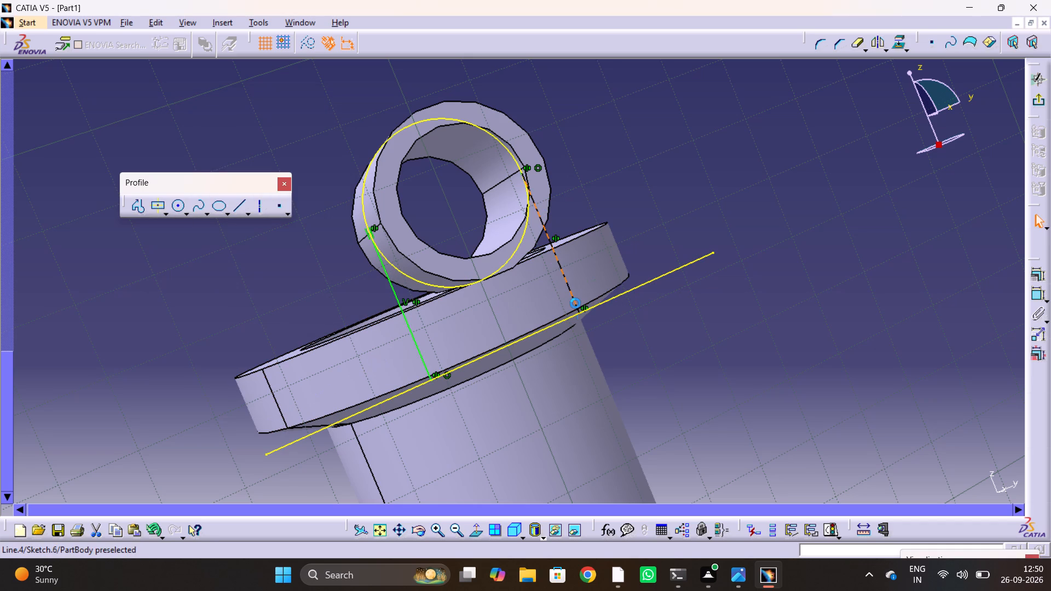
drag(575, 303, 603, 351)
click(830, 341)
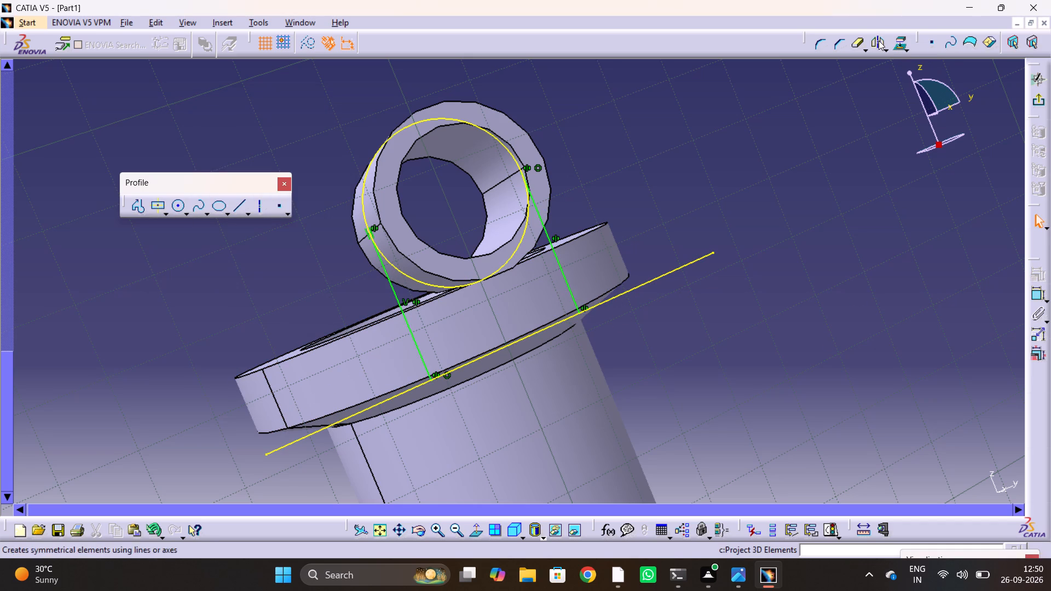
Trim away both ends of the projected flange line that extend beyond the two vertical lines.
click(864, 47)
double_click(859, 39)
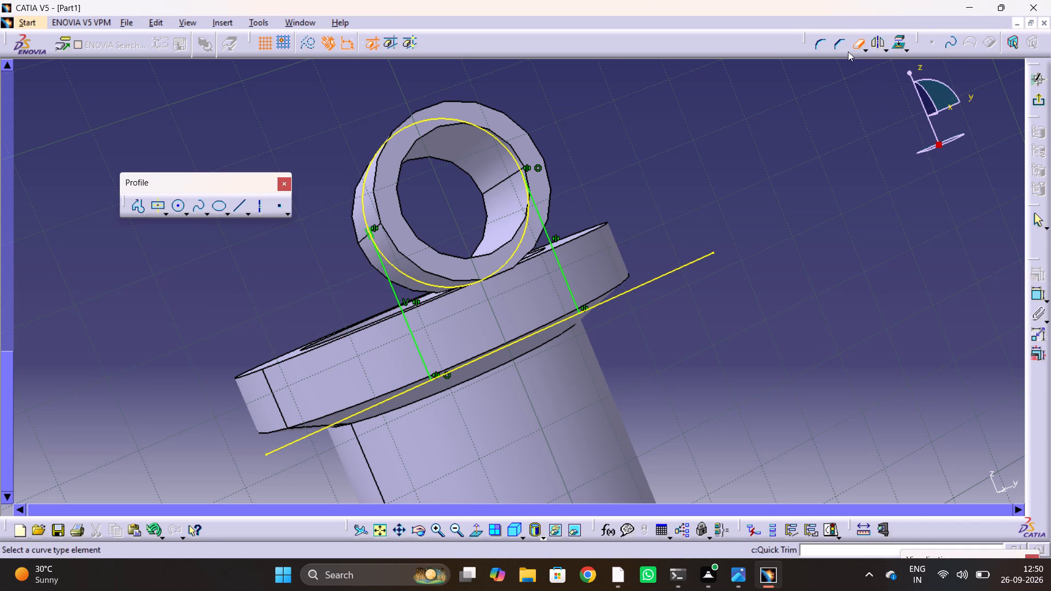
click(650, 283)
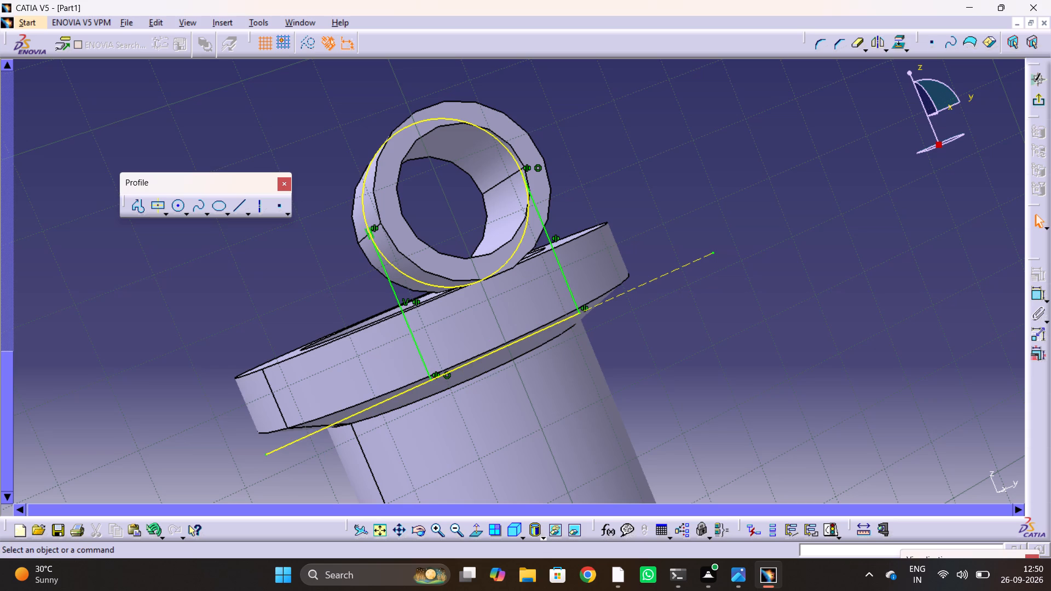
click(290, 442)
click(857, 396)
click(853, 49)
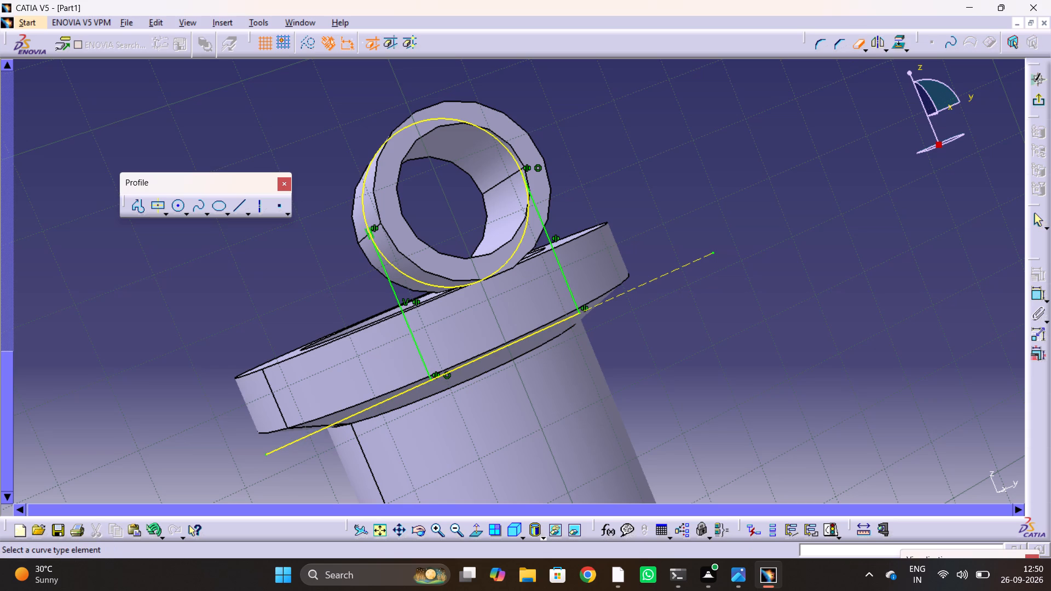
click(302, 441)
click(718, 387)
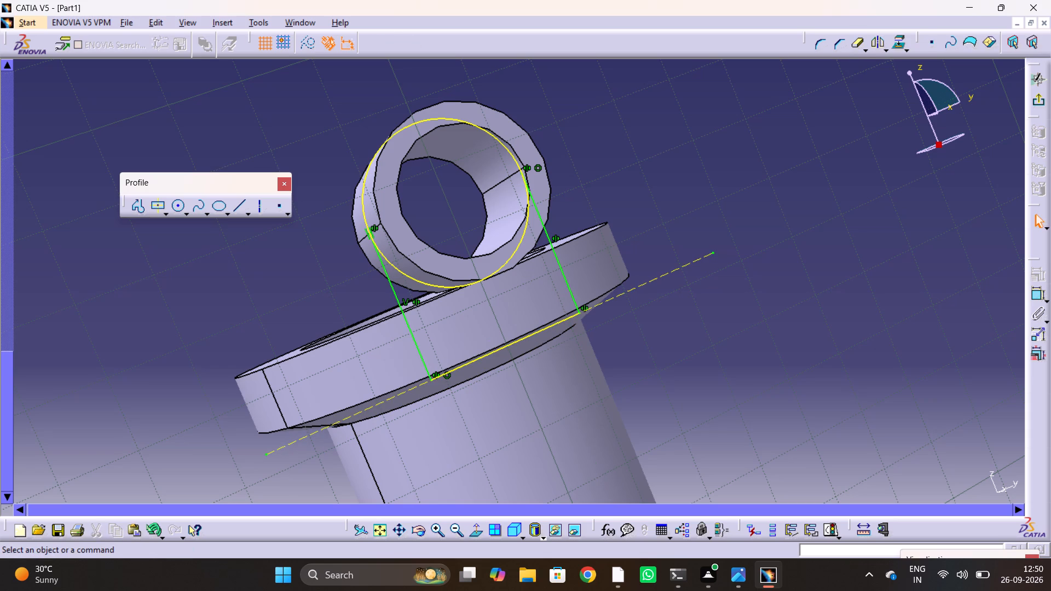
Trim away the upper arc of the projected boss circle between the two lines and exit the joint profile sketch.
click(855, 44)
click(385, 143)
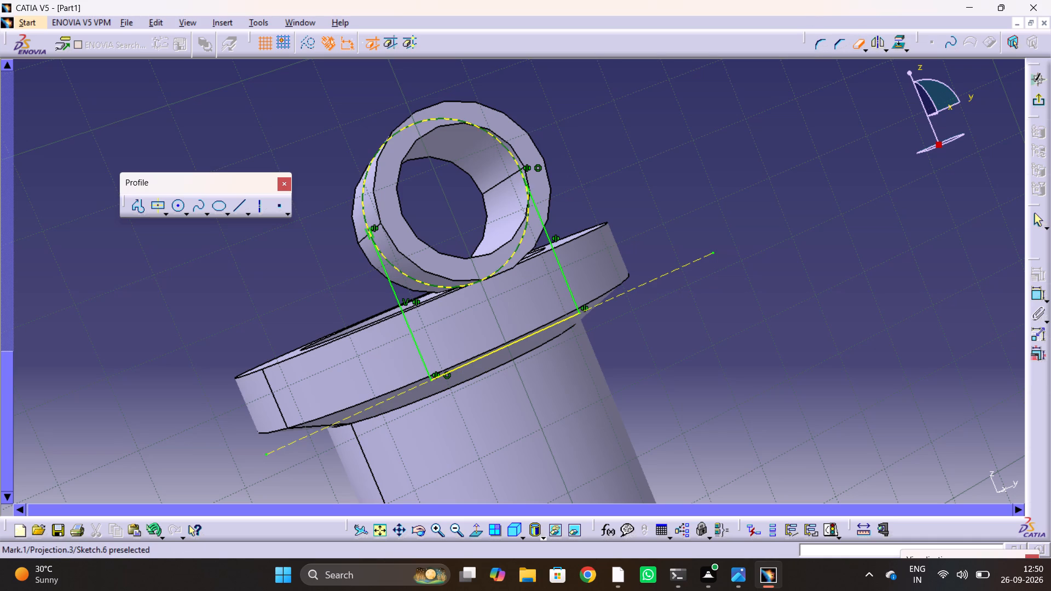
click(790, 252)
middle_drag(761, 249, 674, 321)
drag(748, 250, 674, 321)
scroll(702, 287, down, 1)
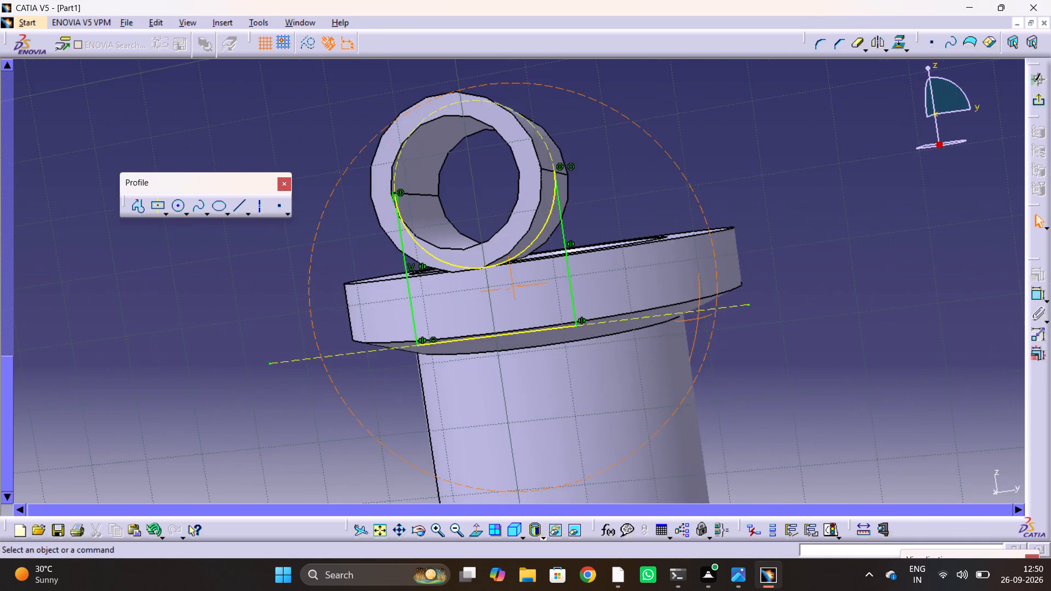
drag(674, 321, 683, 331)
middle_drag(674, 321, 683, 331)
click(1044, 108)
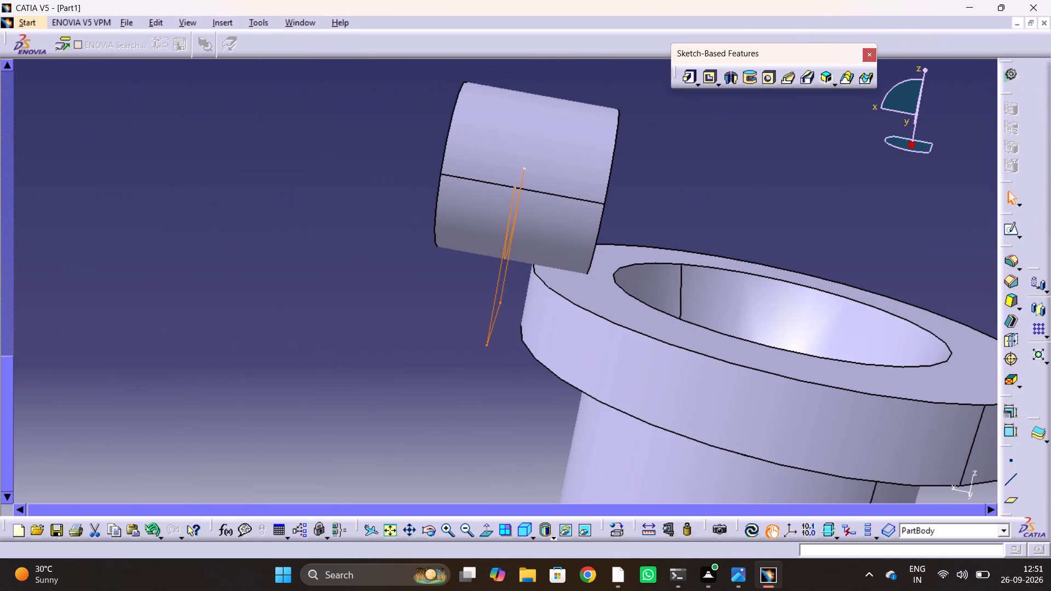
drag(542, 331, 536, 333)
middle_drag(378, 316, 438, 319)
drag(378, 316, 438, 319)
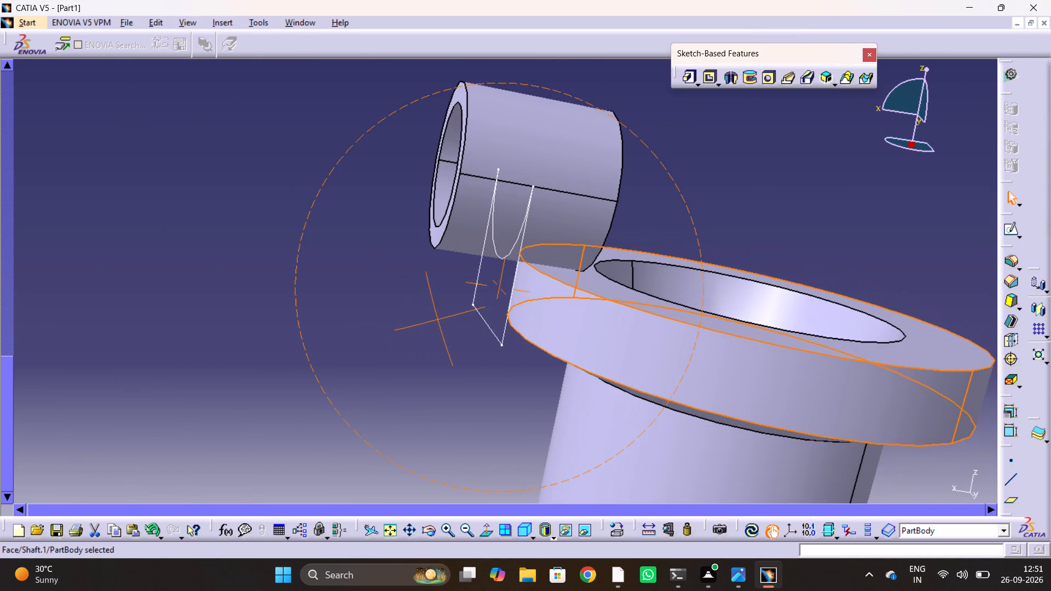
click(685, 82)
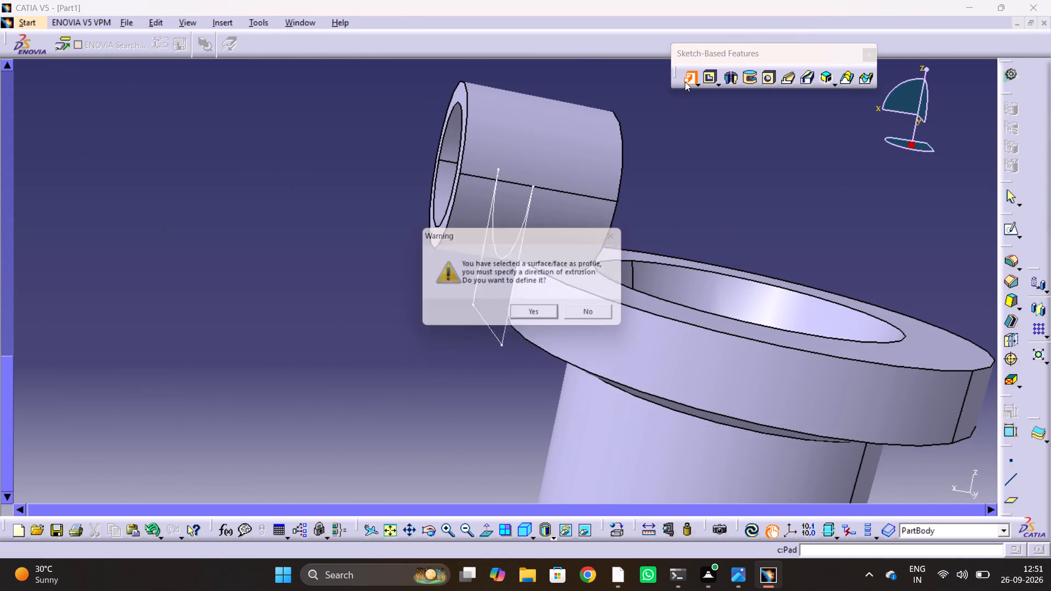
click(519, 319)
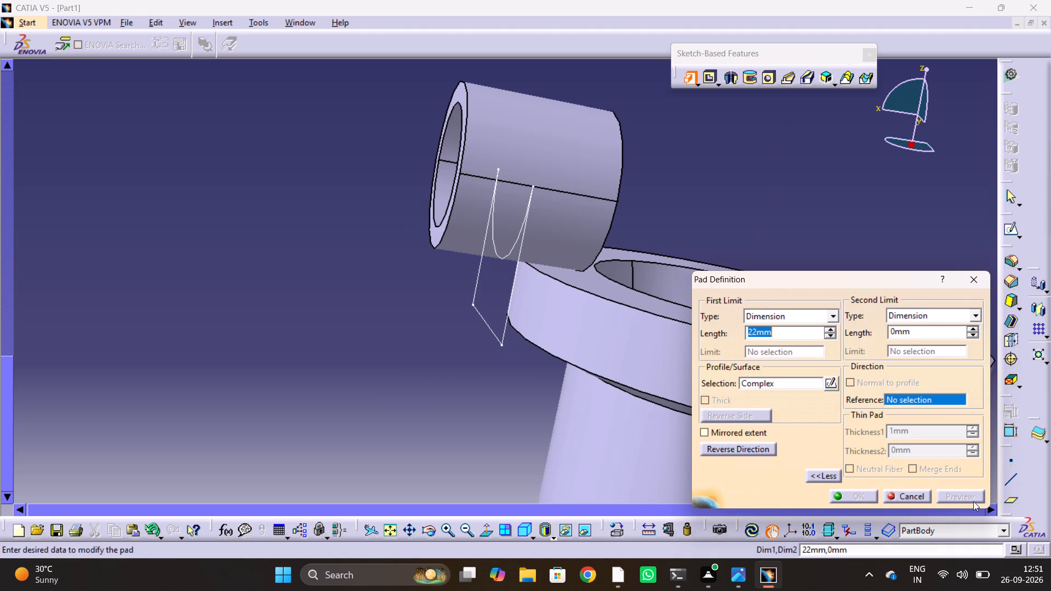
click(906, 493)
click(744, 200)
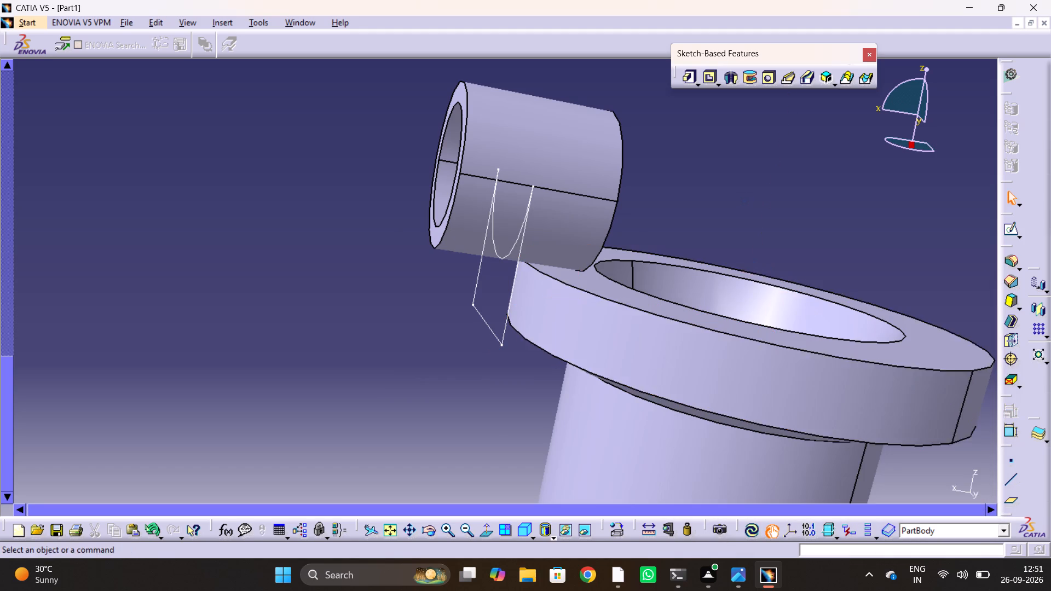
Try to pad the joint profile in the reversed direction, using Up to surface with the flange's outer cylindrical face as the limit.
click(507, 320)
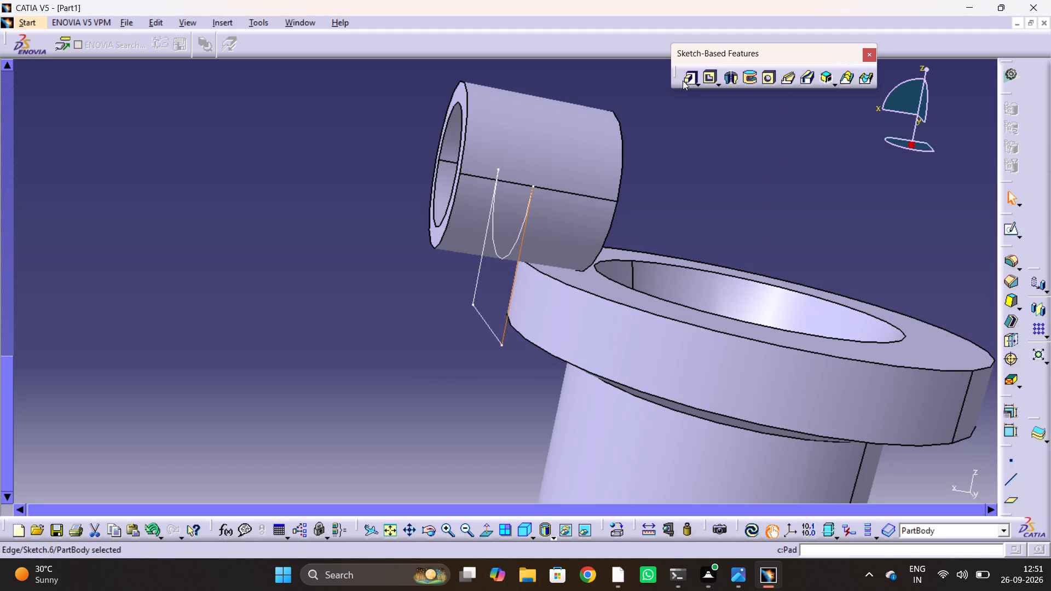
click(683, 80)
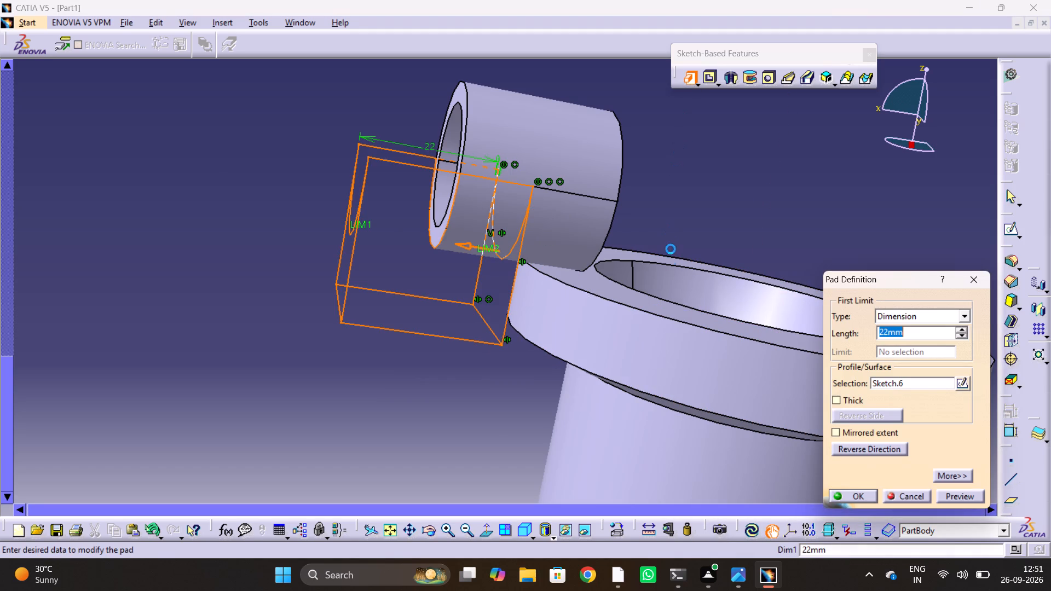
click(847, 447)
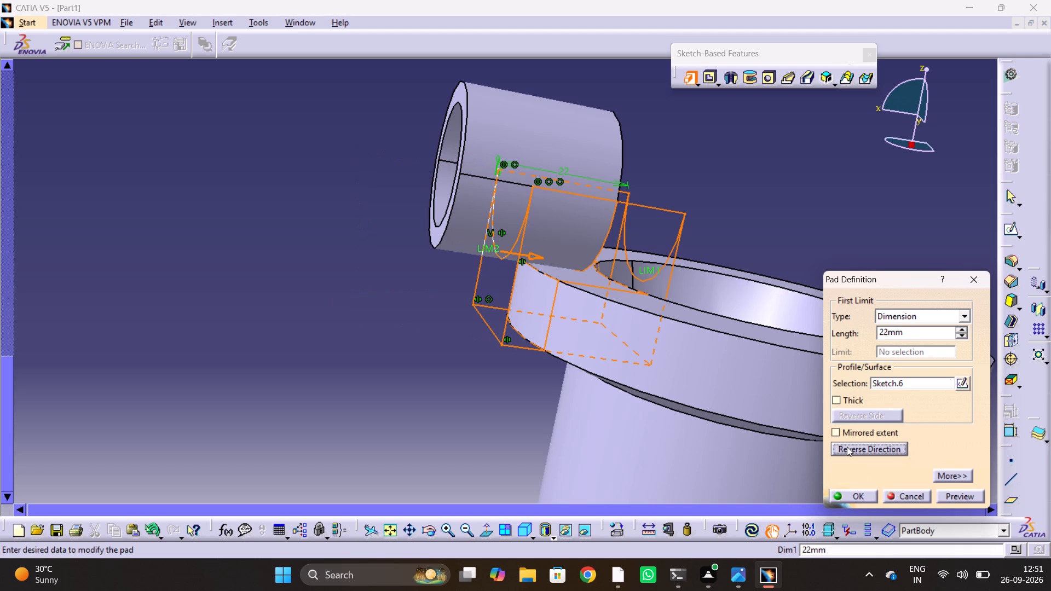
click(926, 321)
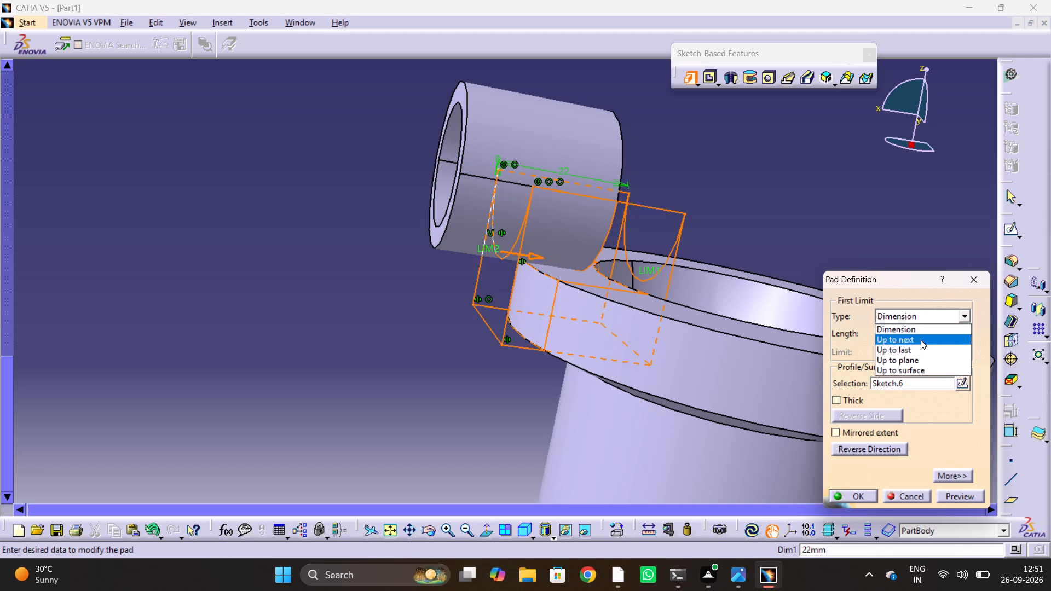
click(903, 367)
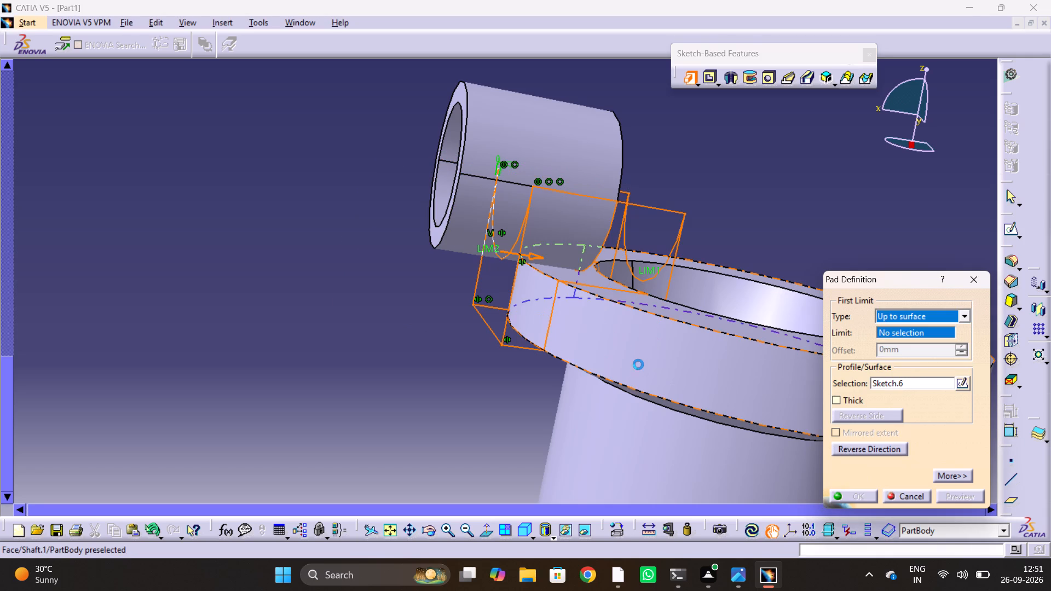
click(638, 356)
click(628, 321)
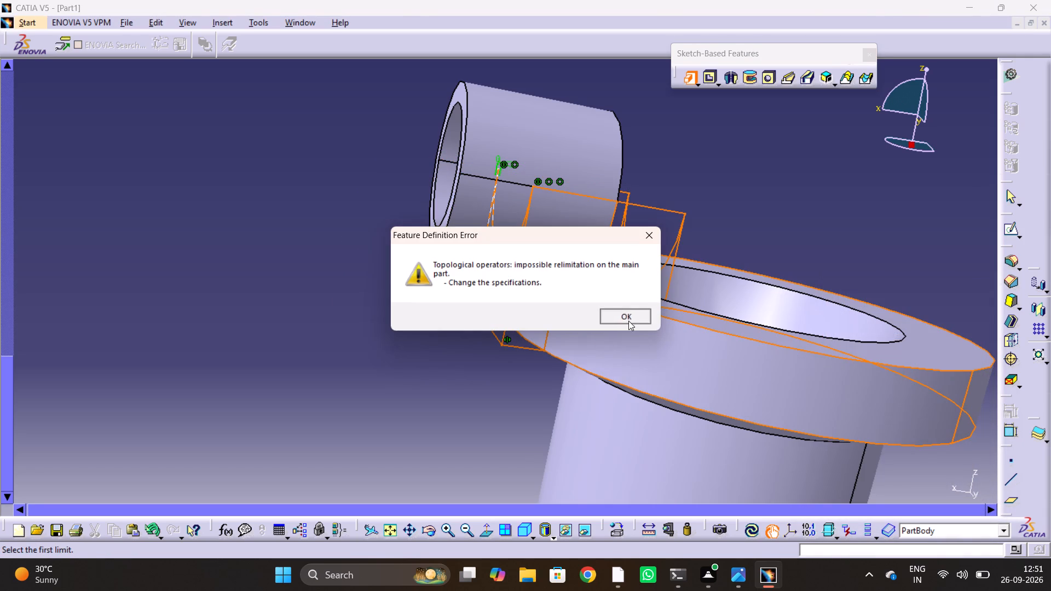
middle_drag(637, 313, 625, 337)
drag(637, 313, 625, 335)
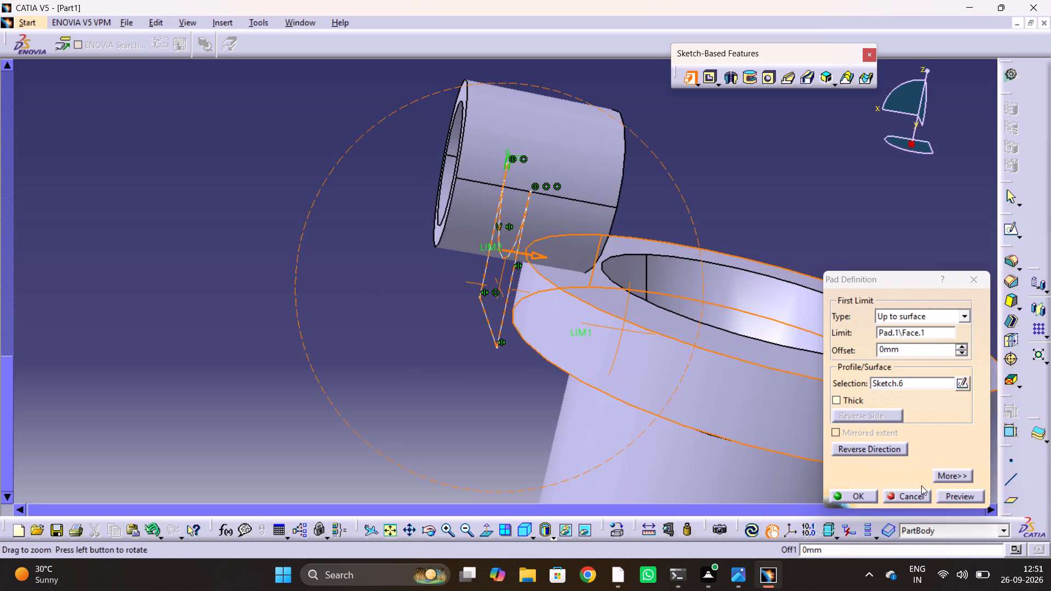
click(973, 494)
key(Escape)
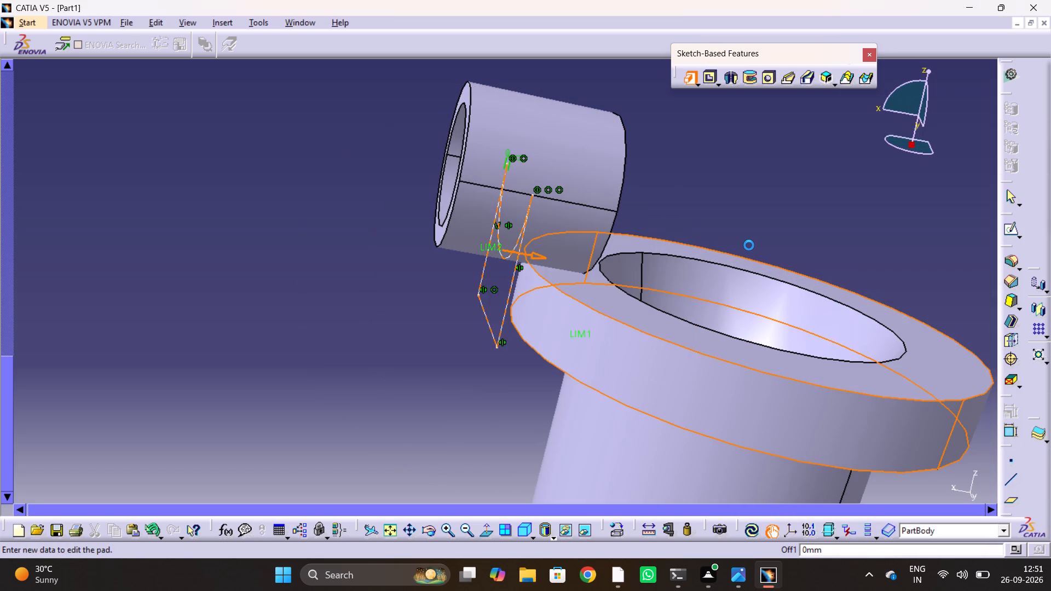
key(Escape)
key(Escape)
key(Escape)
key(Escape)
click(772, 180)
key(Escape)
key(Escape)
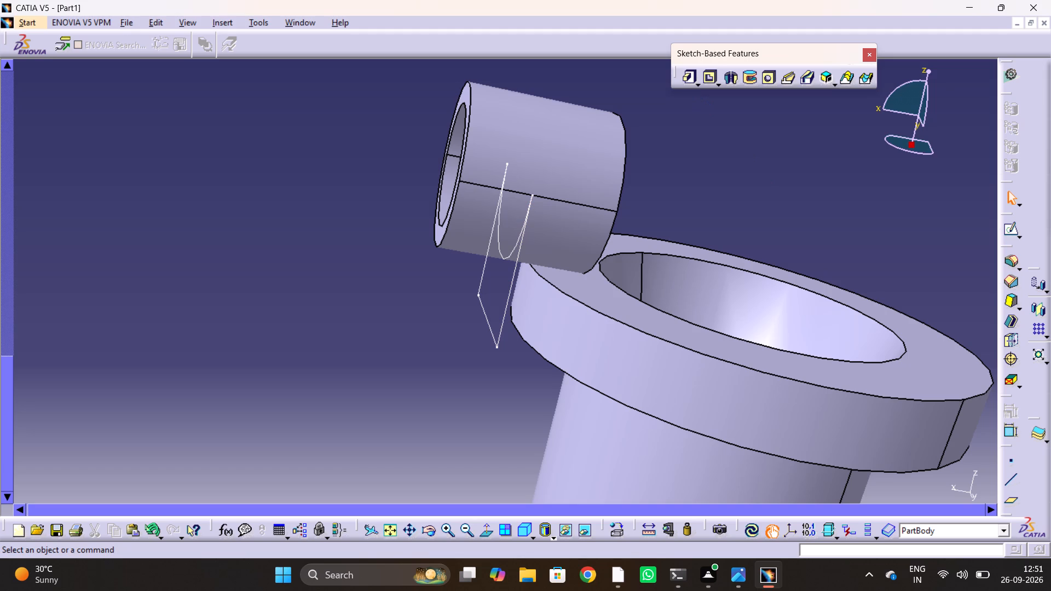
Try padding the joint profile sketch in the reversed direction, using Up to surface with the flange's outer cylindrical face as the limit.
click(690, 76)
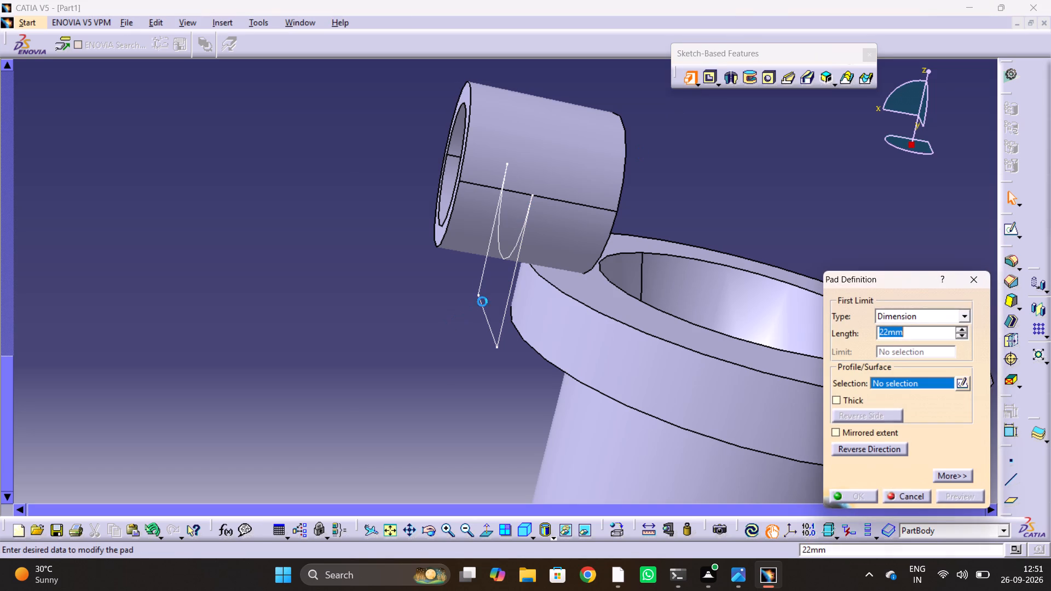
click(486, 303)
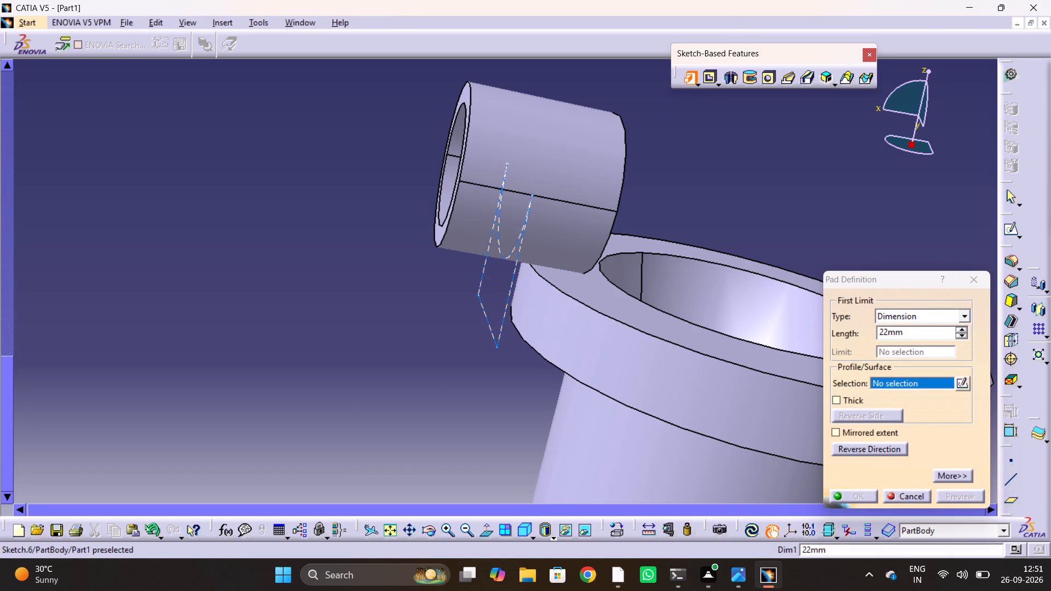
click(483, 306)
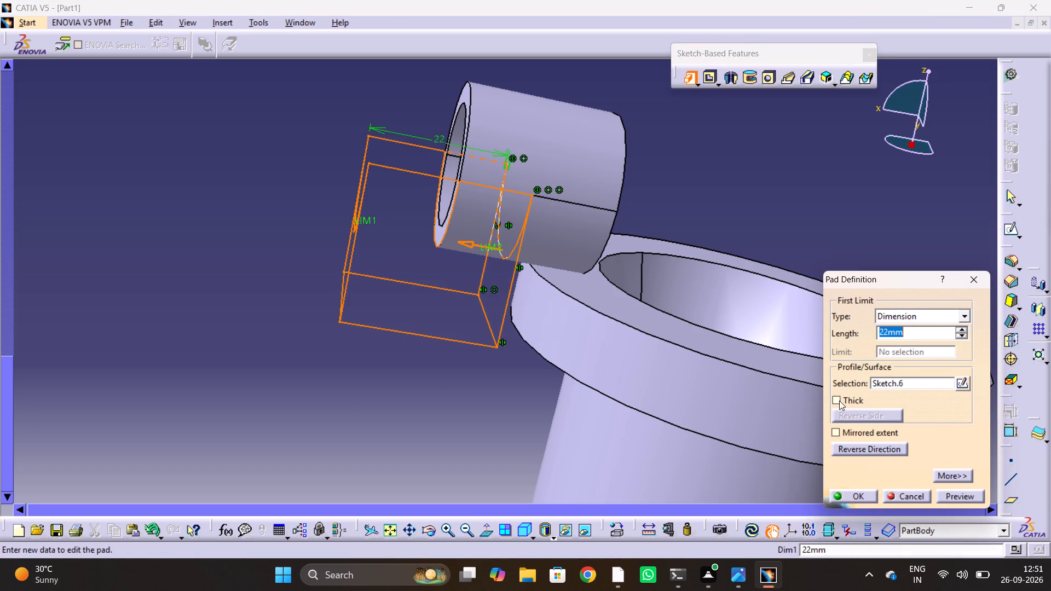
click(842, 454)
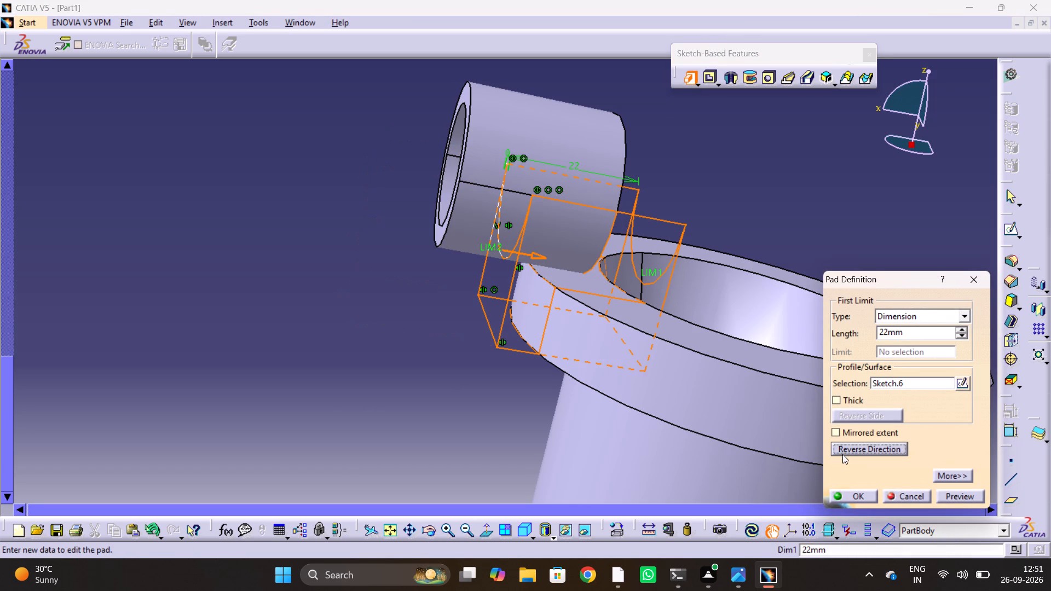
click(897, 318)
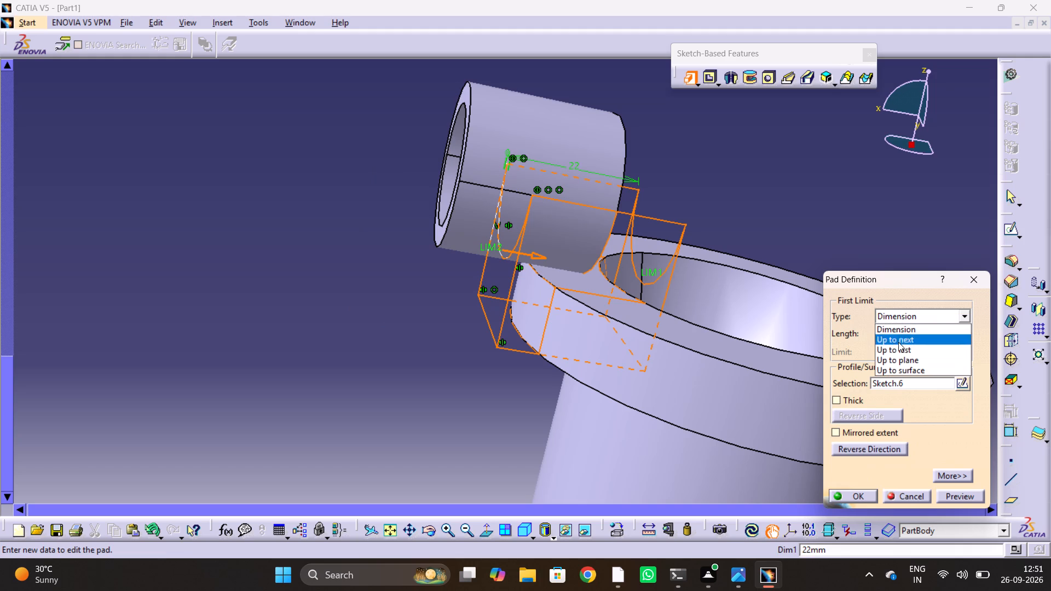
click(898, 376)
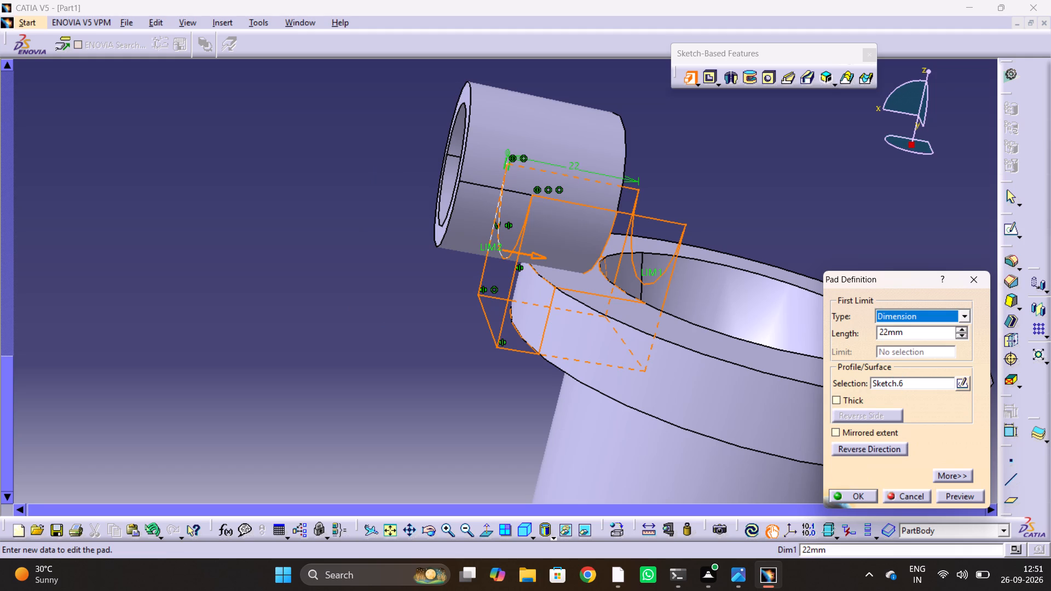
click(913, 315)
click(888, 374)
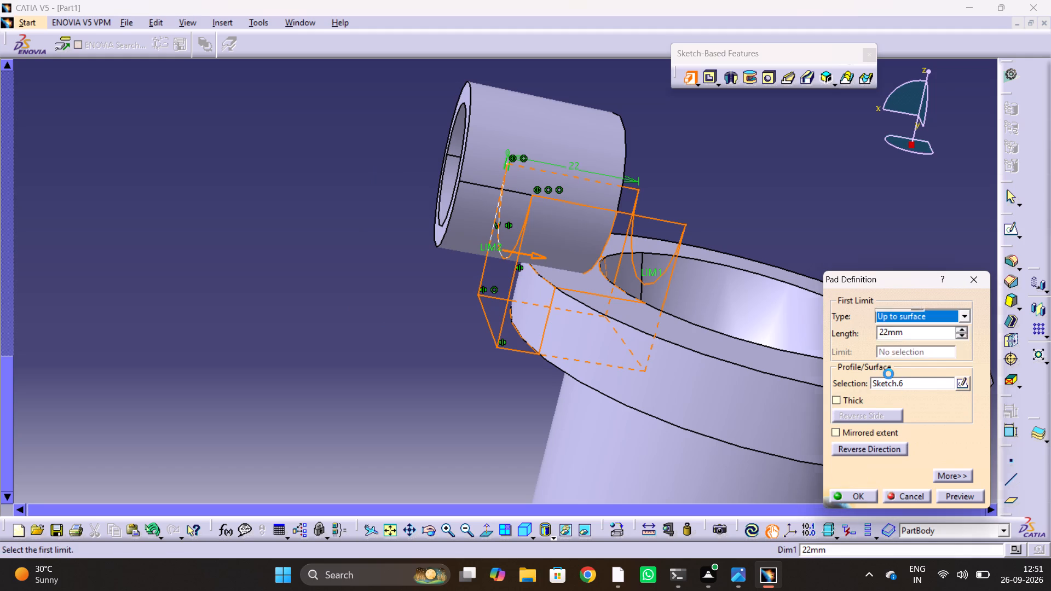
click(605, 369)
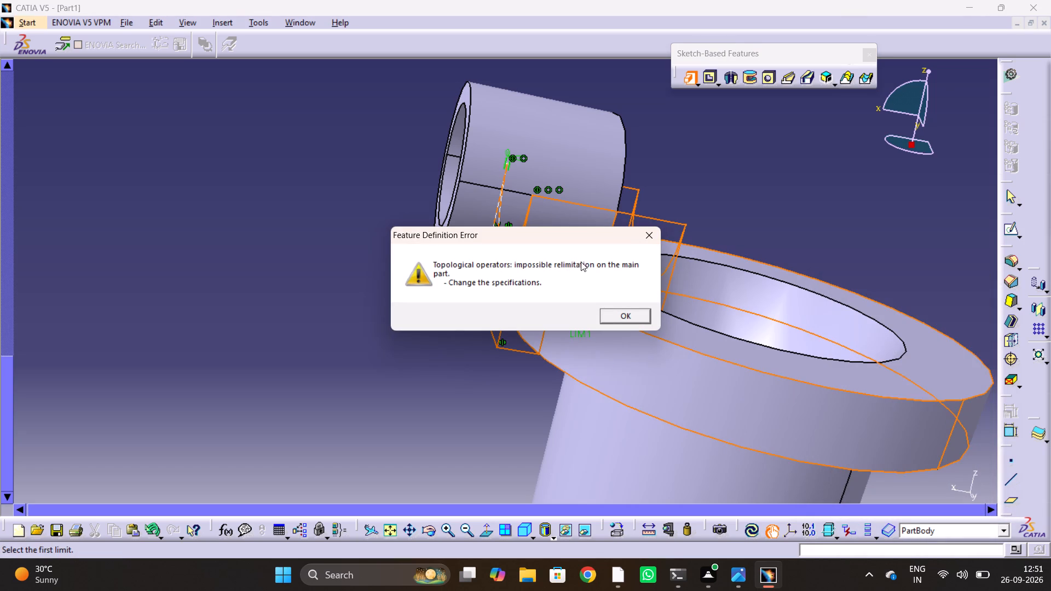
click(621, 310)
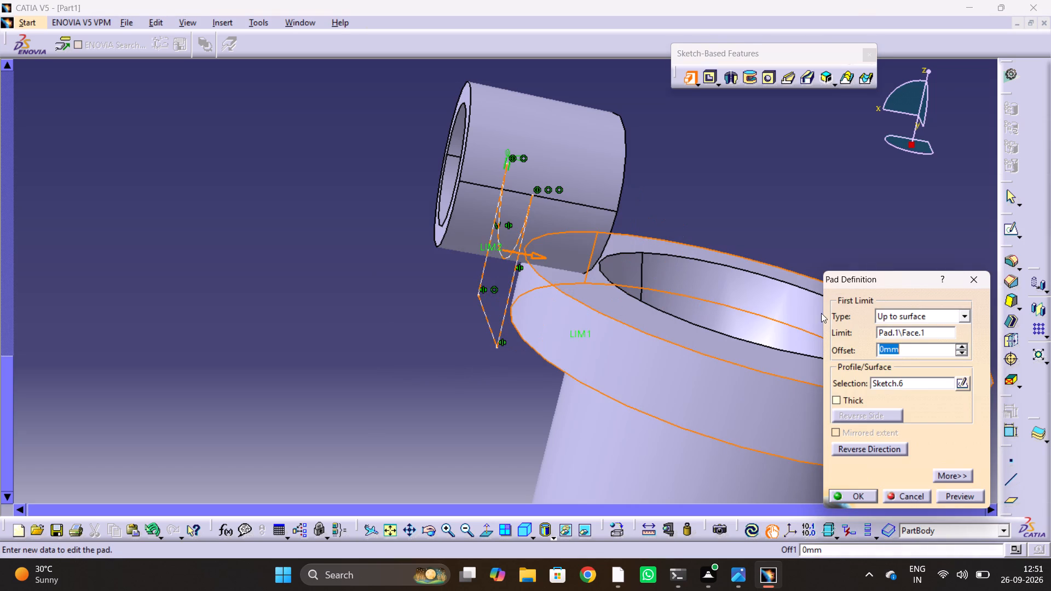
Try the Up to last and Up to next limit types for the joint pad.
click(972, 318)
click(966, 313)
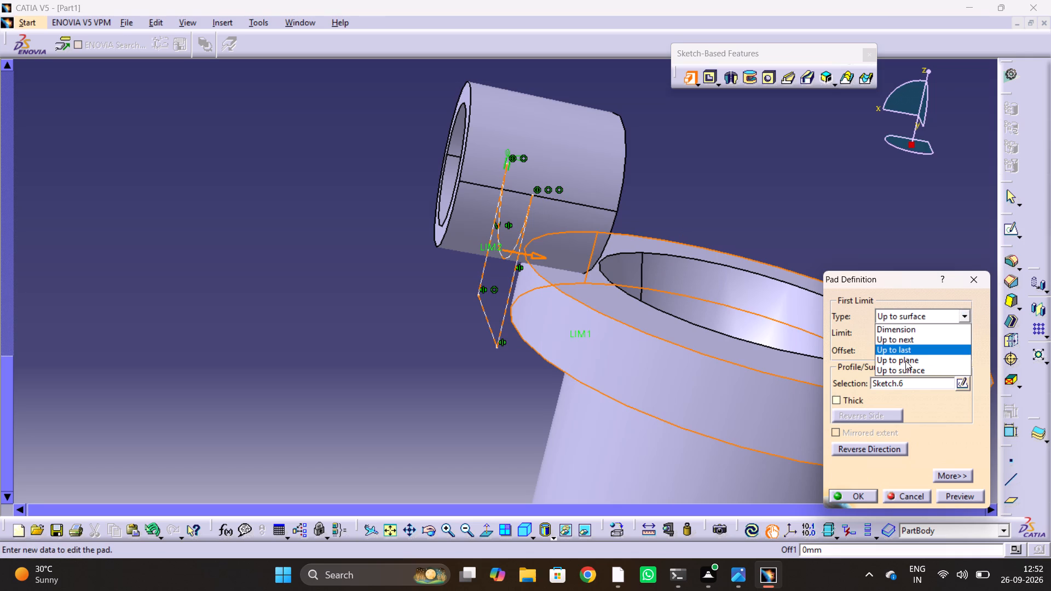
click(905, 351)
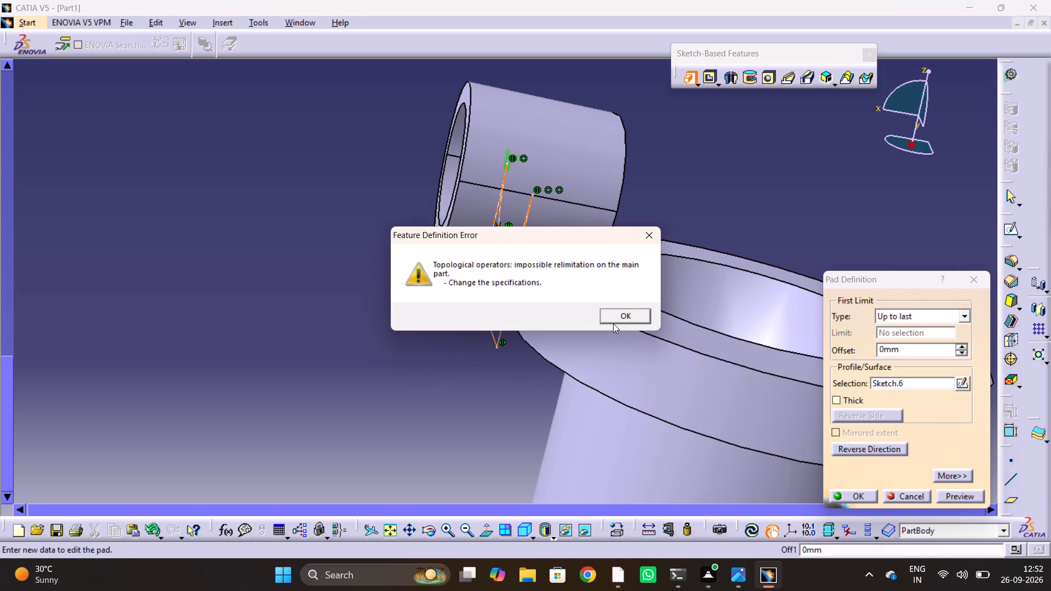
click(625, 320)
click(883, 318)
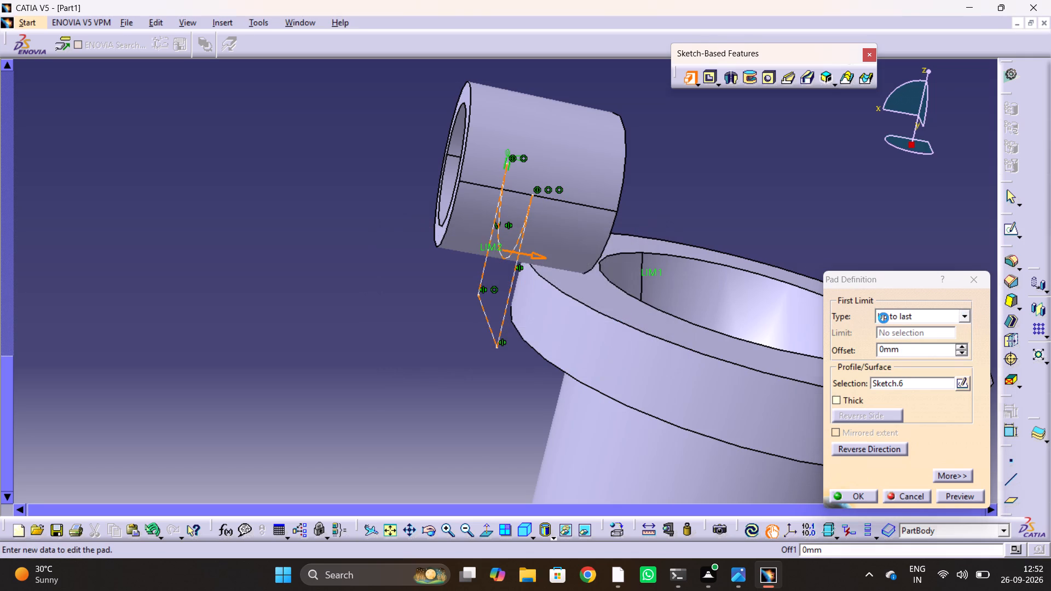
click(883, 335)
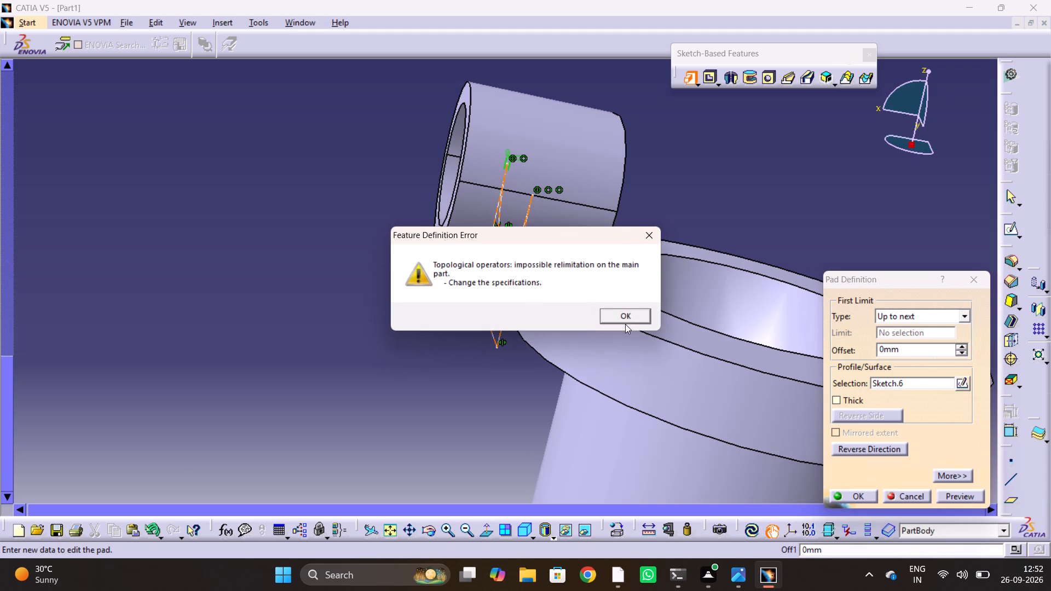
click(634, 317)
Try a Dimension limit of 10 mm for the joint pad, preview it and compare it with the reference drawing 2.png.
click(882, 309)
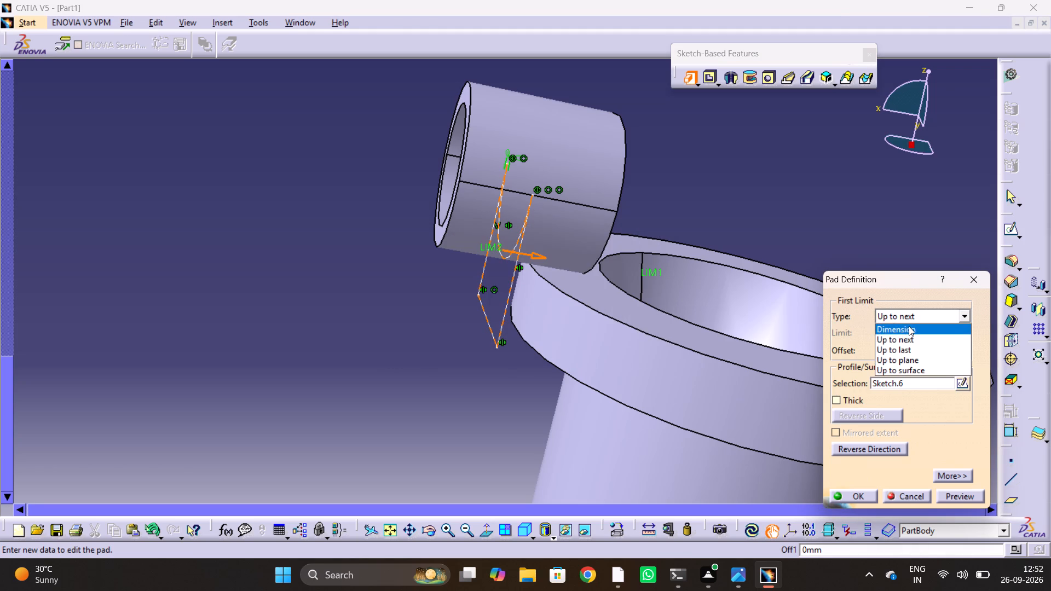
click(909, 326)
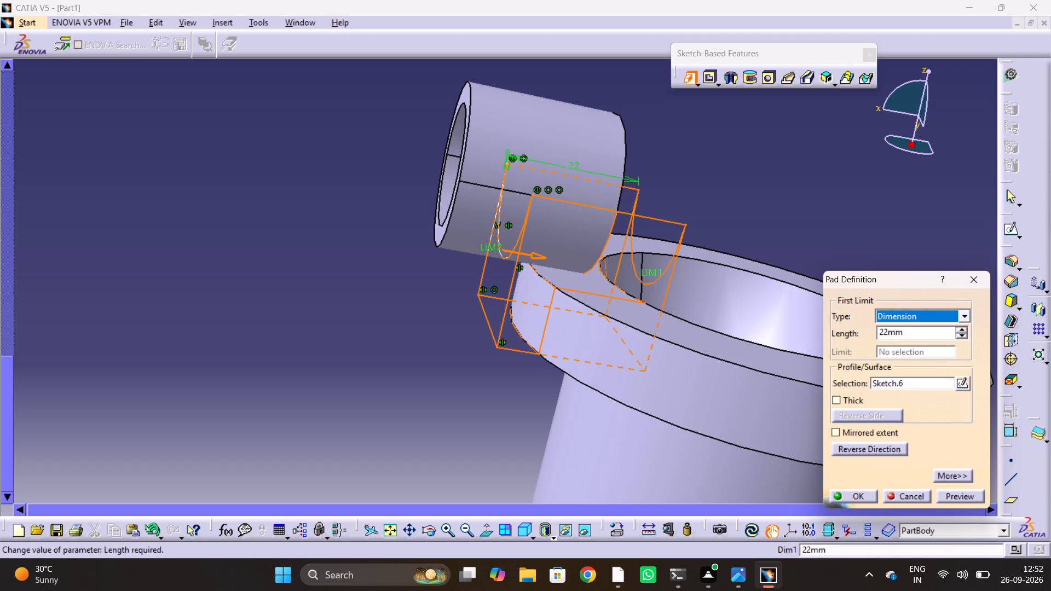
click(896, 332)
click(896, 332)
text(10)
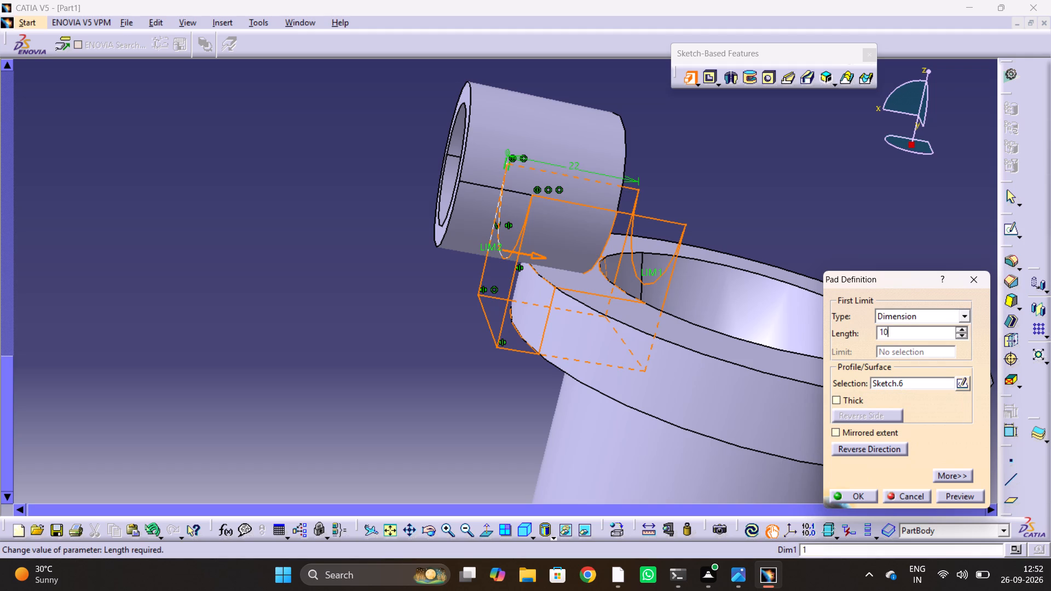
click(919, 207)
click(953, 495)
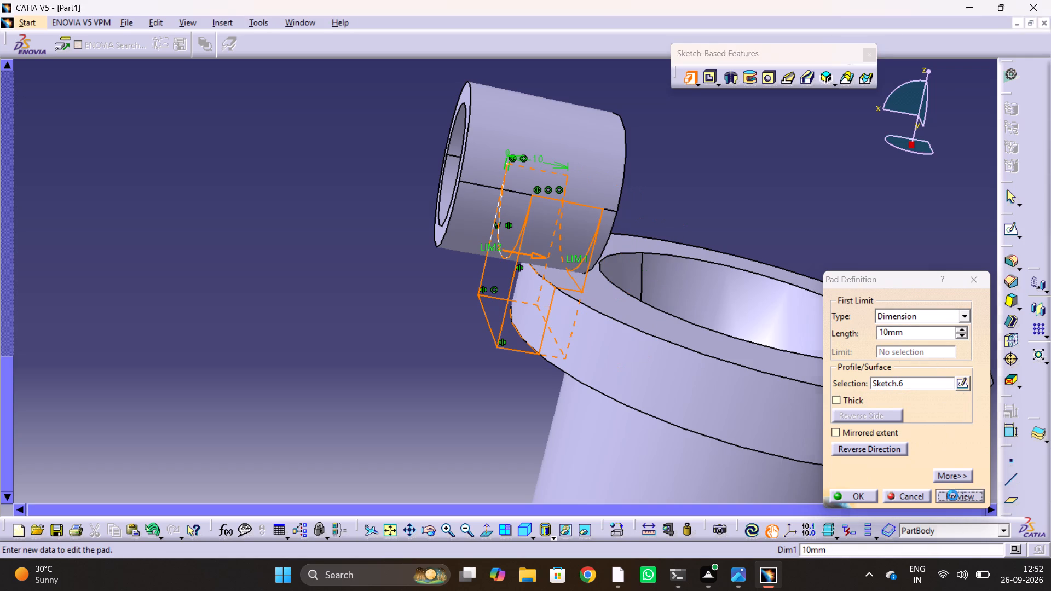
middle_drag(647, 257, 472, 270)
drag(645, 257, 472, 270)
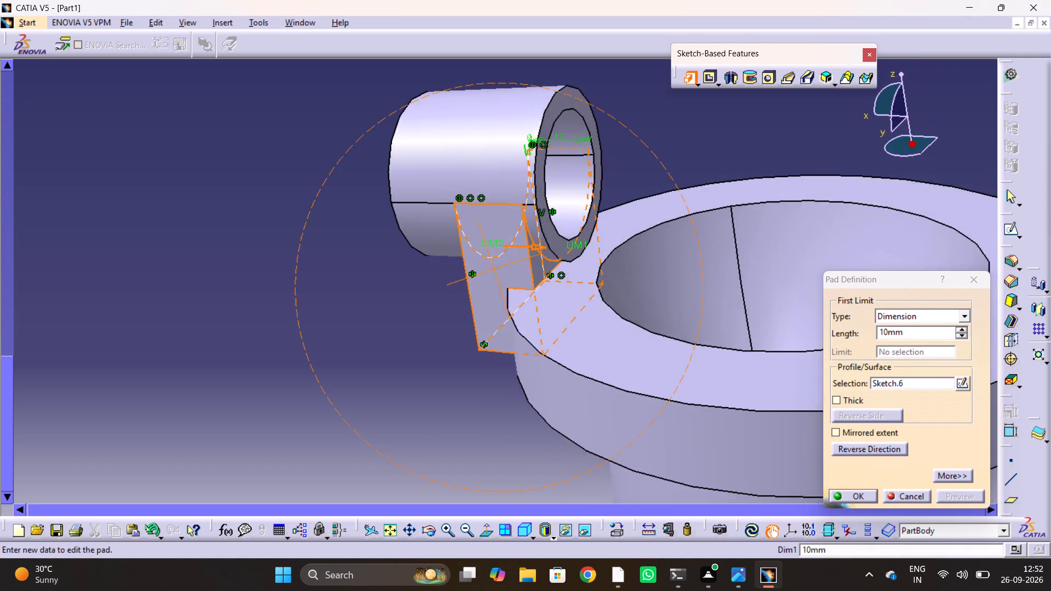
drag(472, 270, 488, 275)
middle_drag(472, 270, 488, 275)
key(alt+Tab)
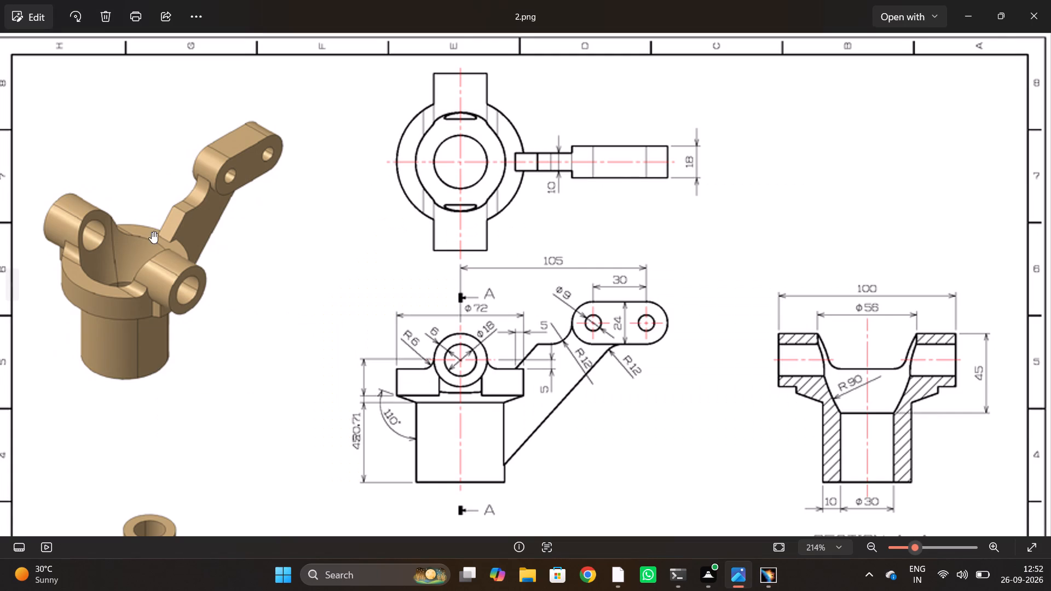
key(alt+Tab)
Limit the joint pad with Up to plane at the side boss's inner annular end face and preview it.
middle_drag(425, 274, 236, 248)
drag(424, 273, 236, 248)
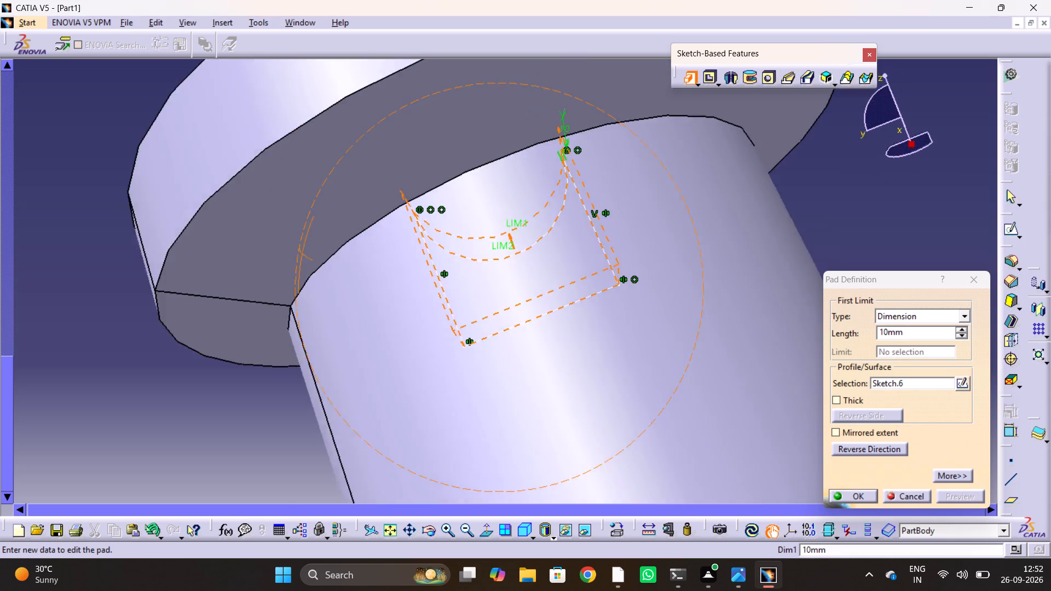
drag(236, 248, 535, 242)
middle_drag(236, 248, 535, 242)
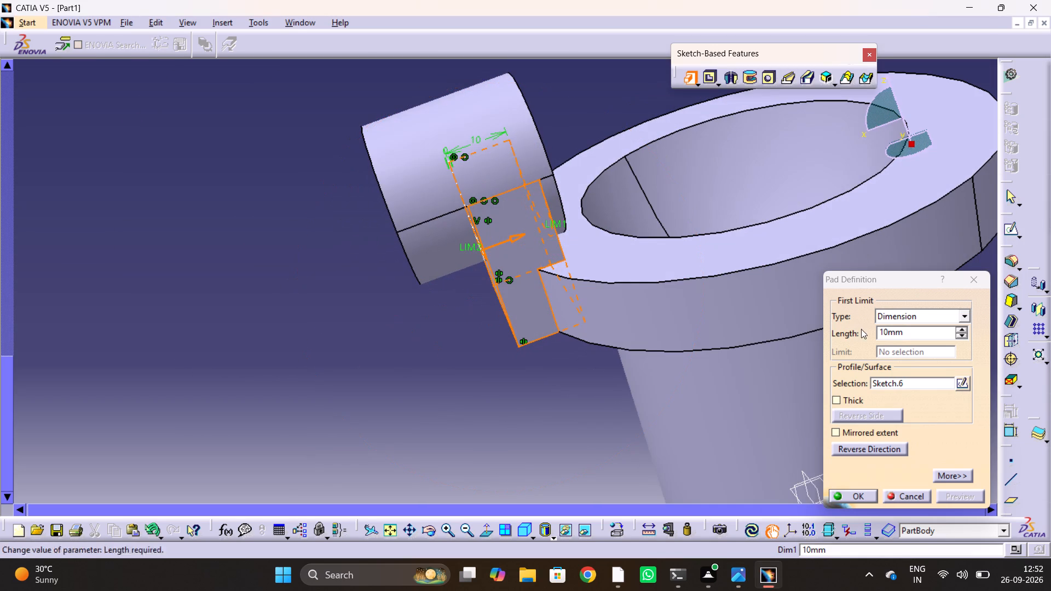
middle_drag(697, 291, 690, 321)
drag(695, 291, 683, 309)
scroll(689, 291, down, 1)
click(886, 321)
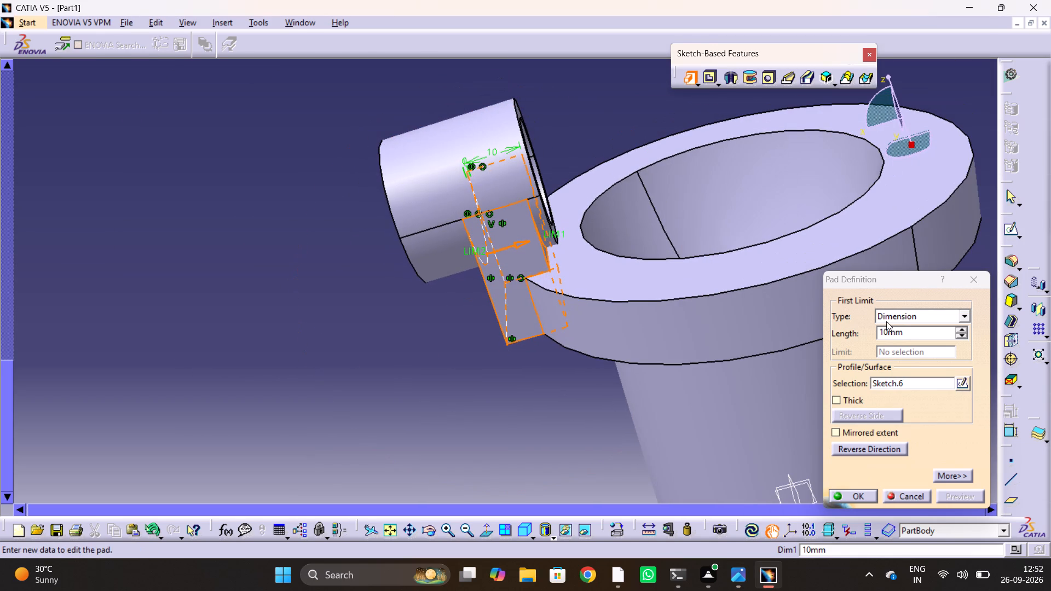
click(919, 364)
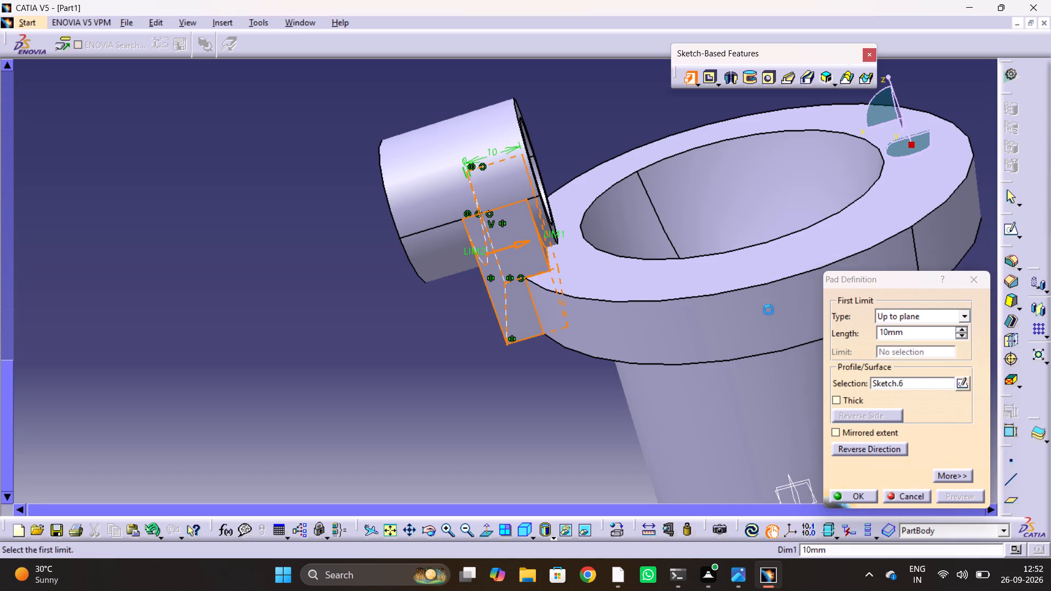
middle_drag(568, 248, 507, 282)
drag(568, 248, 503, 282)
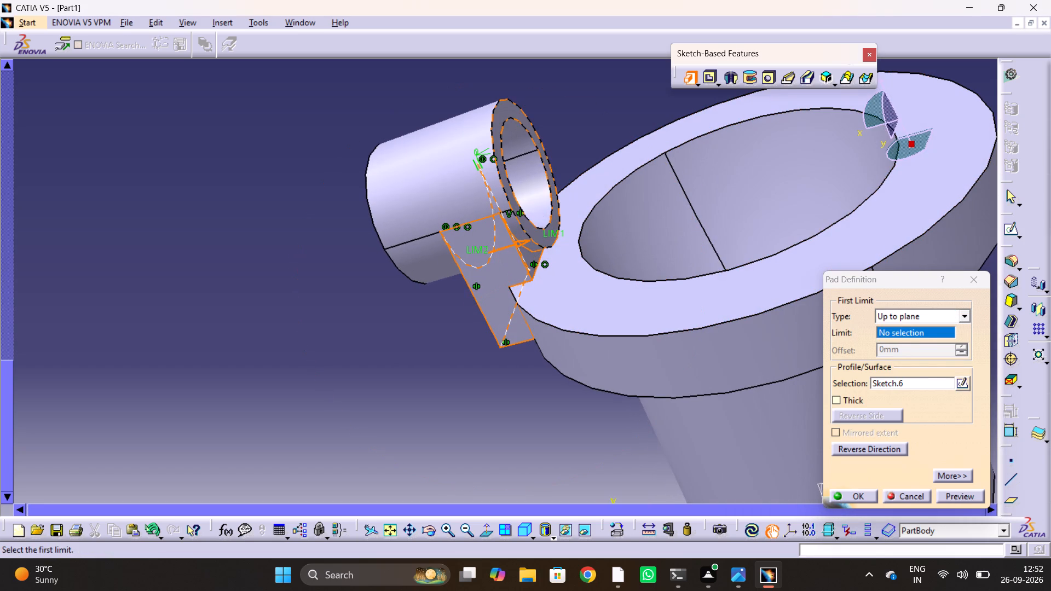
click(535, 234)
click(966, 499)
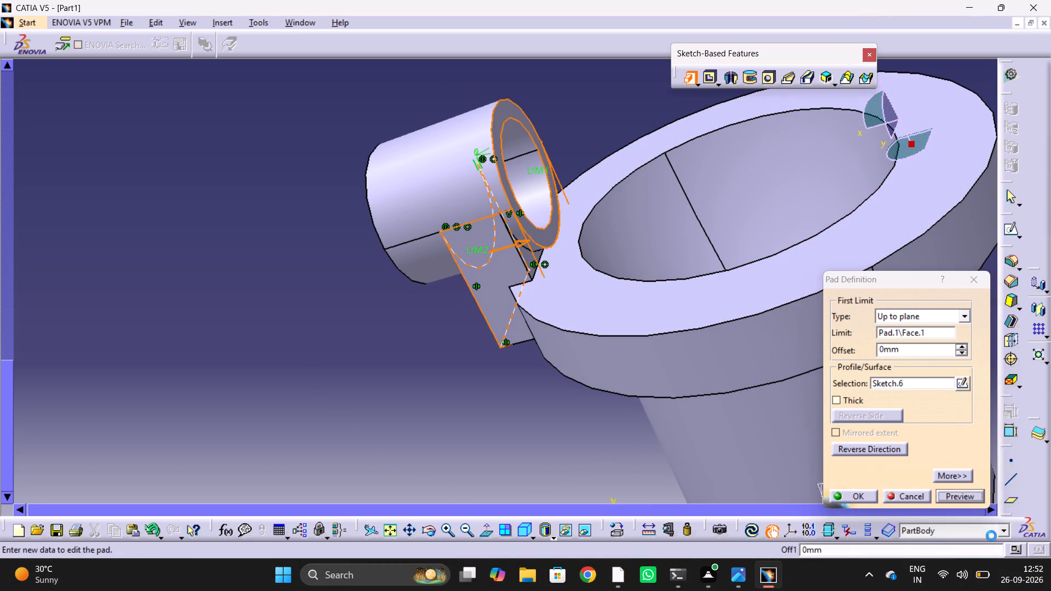
Toggle the Windows energy saver setting and return to the CATIA pad definition.
click(999, 588)
click(975, 582)
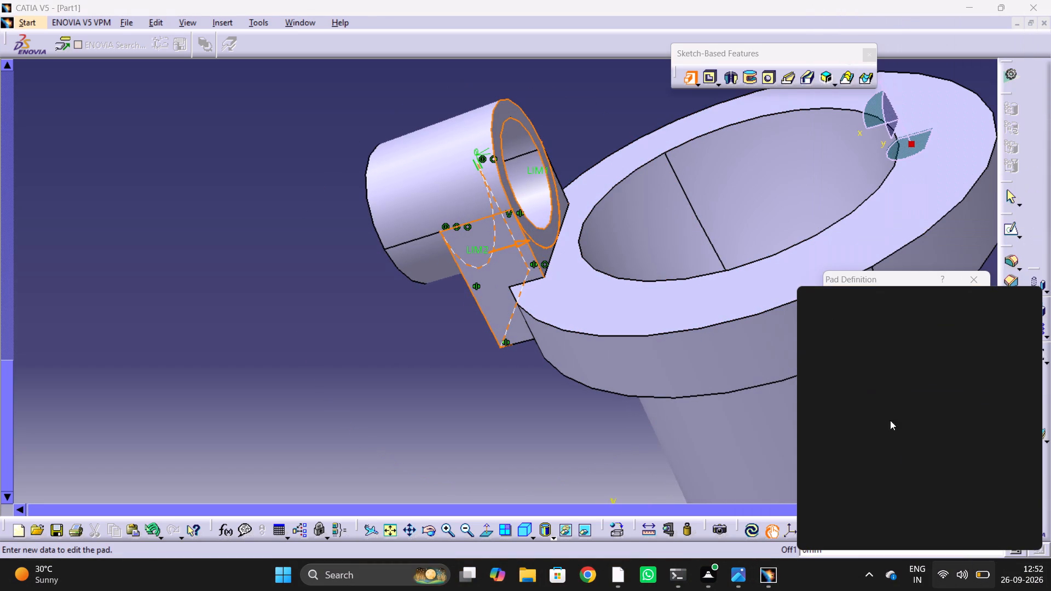
click(920, 384)
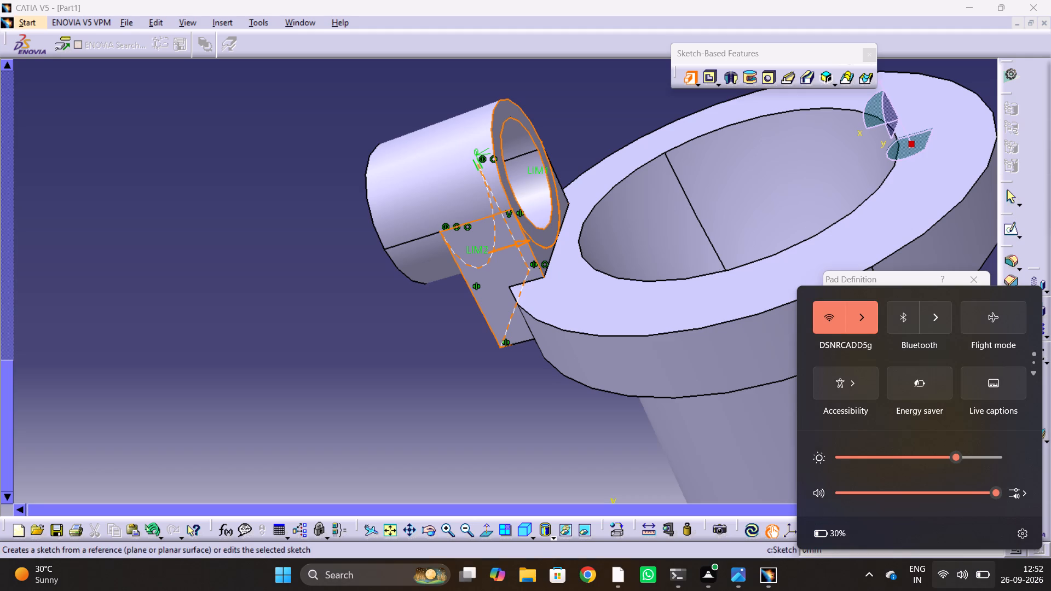
click(438, 376)
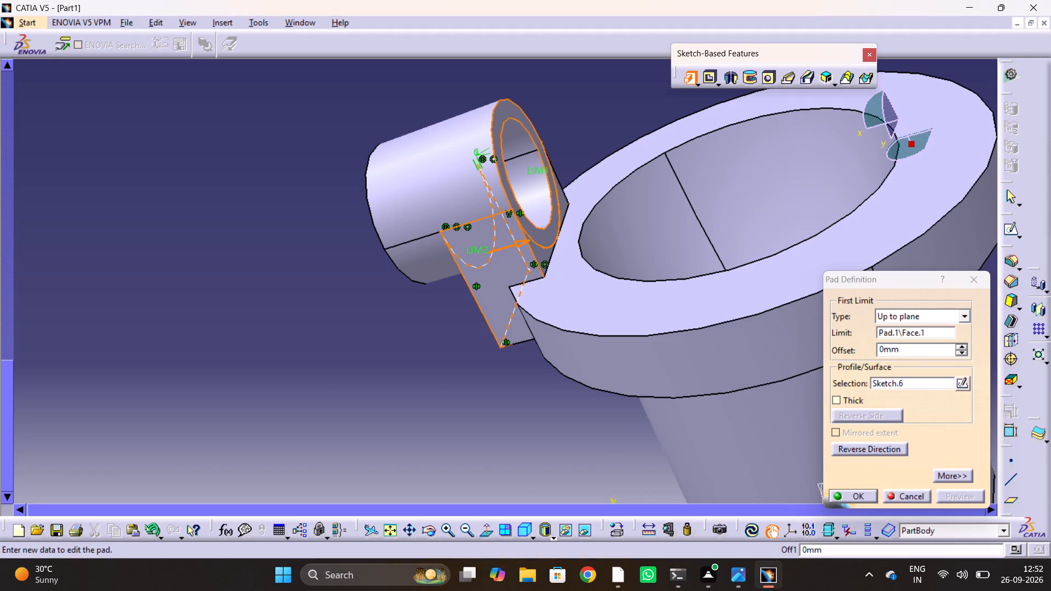
Inspect the previewed joint between the boss and flange, accept the pad and clear the selection.
middle_drag(415, 391, 726, 233)
drag(415, 391, 599, 263)
scroll(424, 384, down, 1)
middle_drag(647, 258, 744, 270)
drag(647, 258, 744, 269)
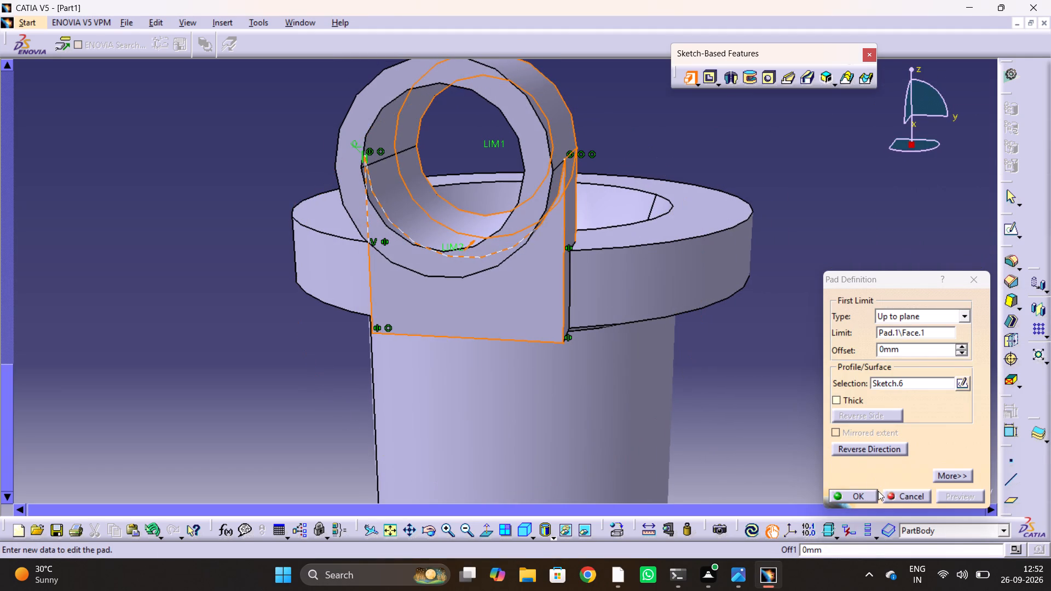
click(846, 499)
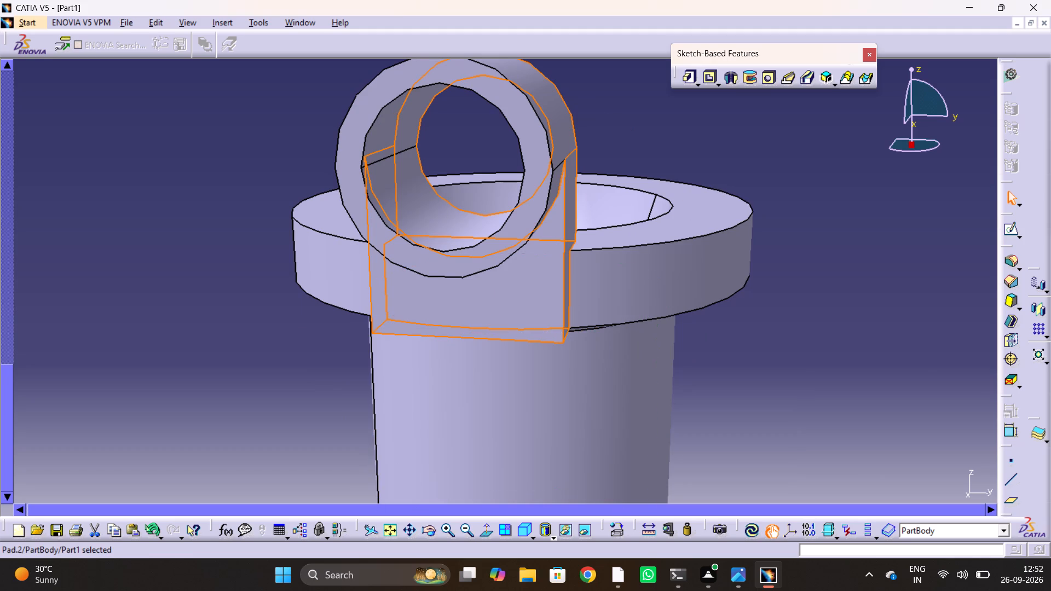
click(915, 371)
Set up an edge fillet on one edge where the joint pad meets the flange's top face, with a radius of 6 mm.
middle_drag(807, 379, 670, 391)
drag(787, 383, 672, 391)
middle_drag(706, 384, 695, 387)
drag(704, 384, 695, 387)
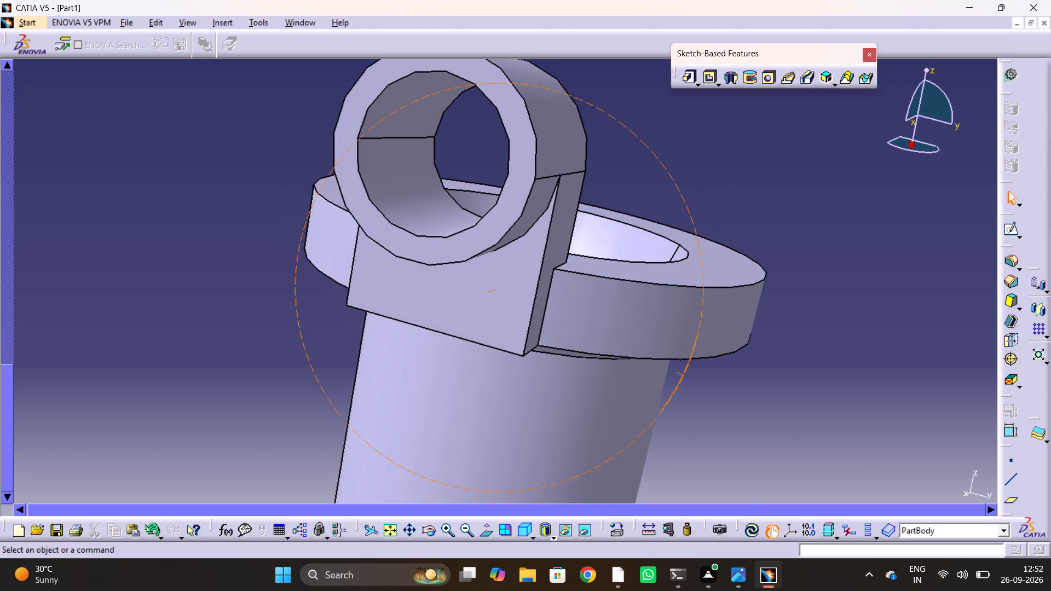
drag(695, 387, 577, 387)
middle_drag(695, 387, 575, 387)
middle_drag(420, 236, 434, 415)
drag(420, 236, 435, 416)
click(1009, 265)
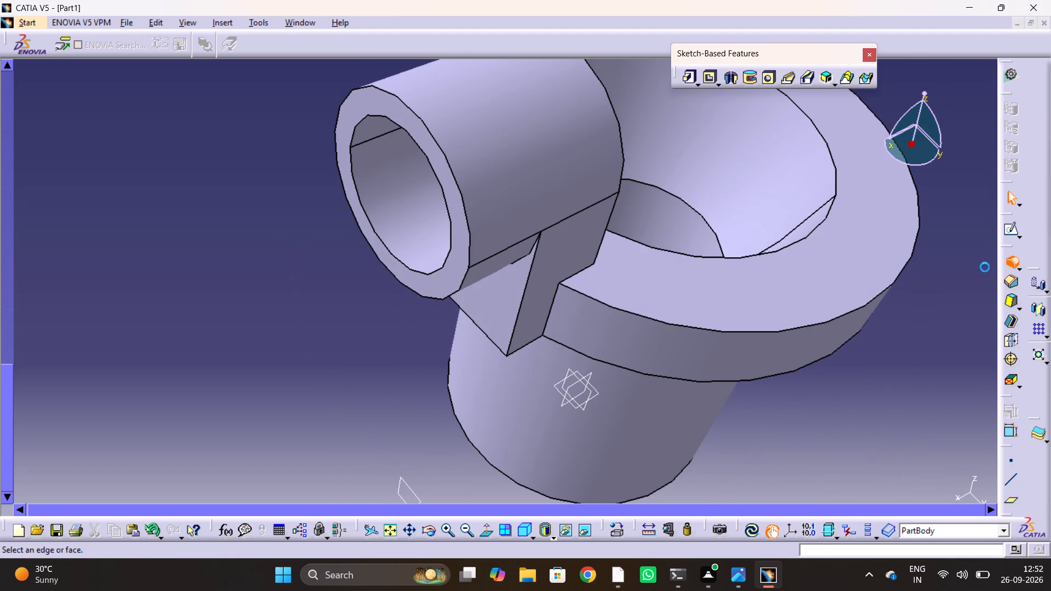
click(581, 271)
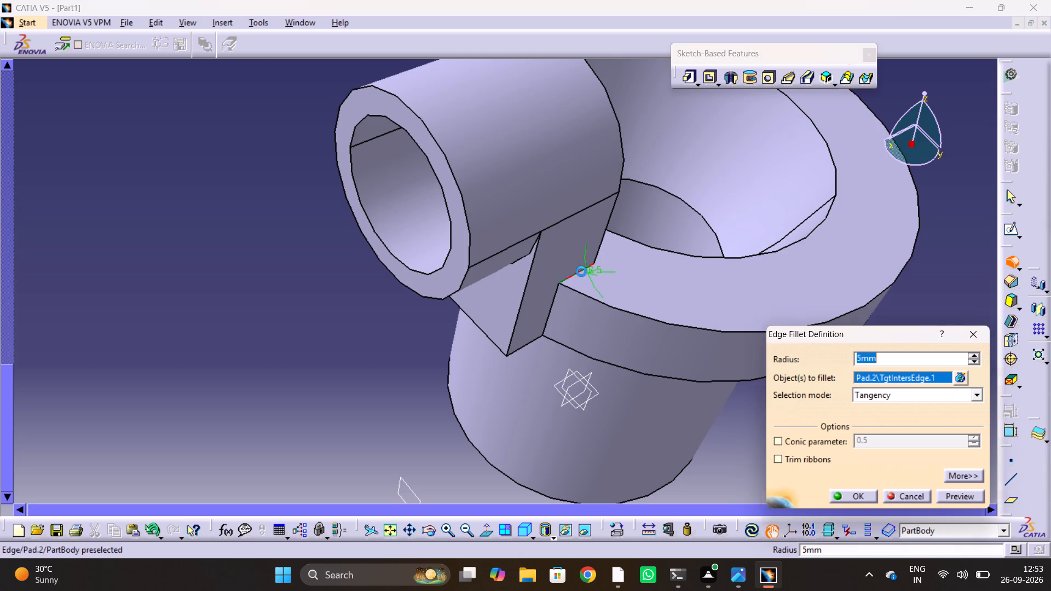
click(953, 497)
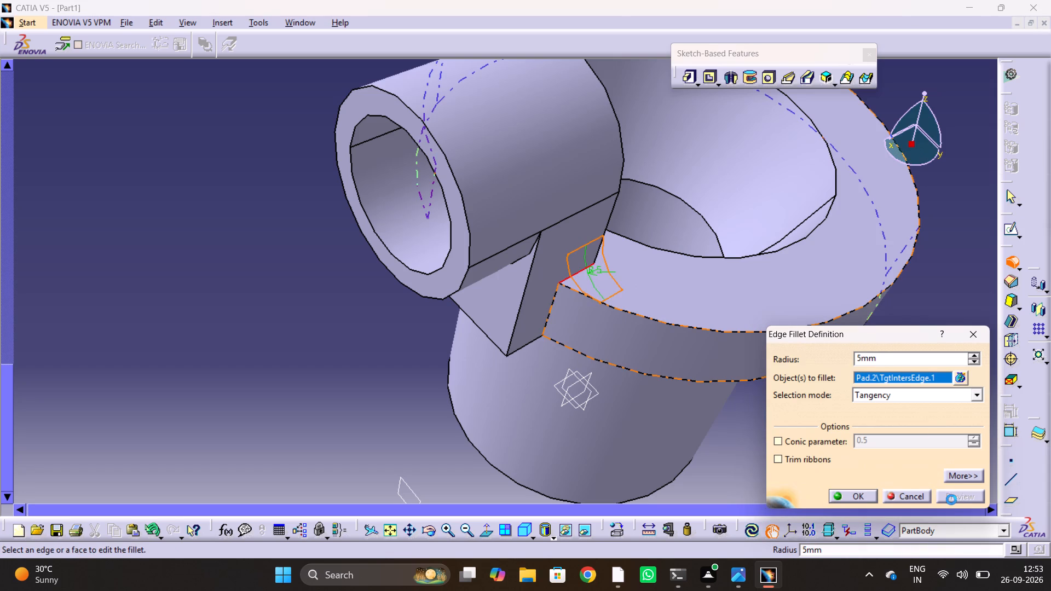
click(972, 357)
click(972, 357)
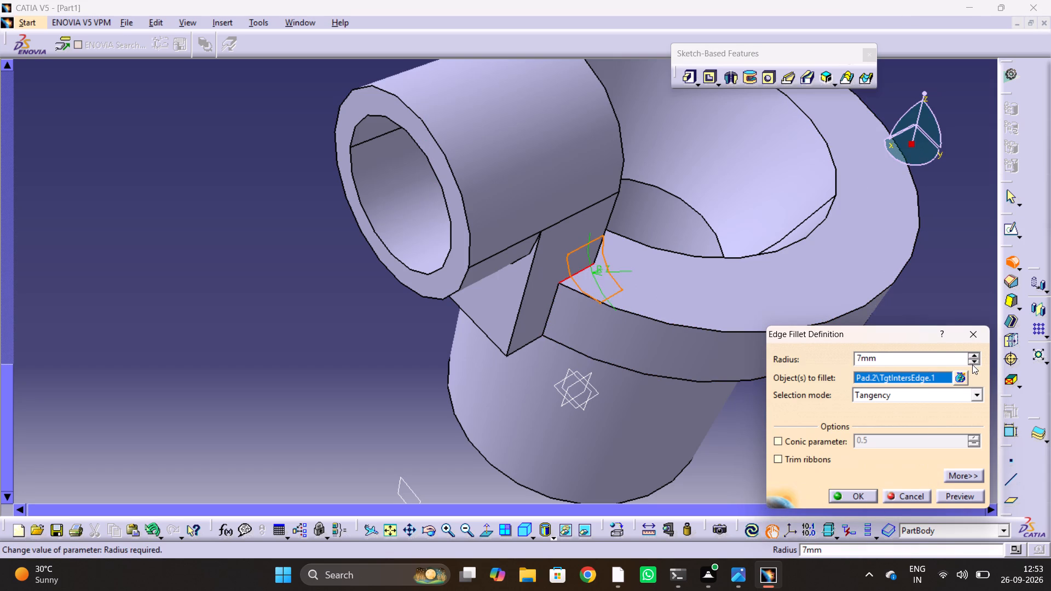
click(972, 364)
click(975, 361)
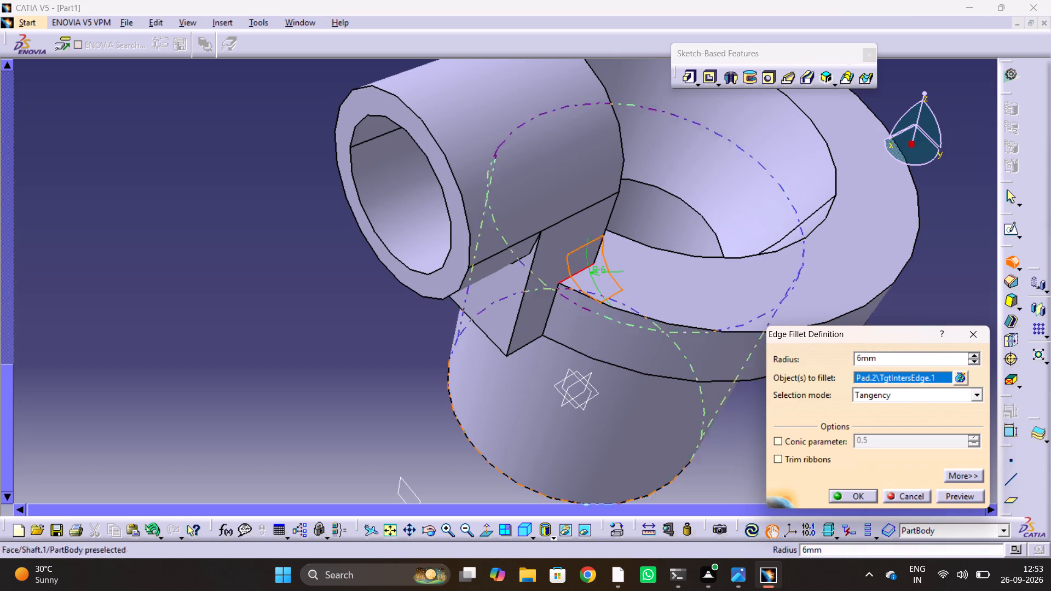
Add the matching joint-to-flange edge on the opposite side to the 6 mm fillet, preview it and accept.
middle_drag(540, 385, 829, 334)
drag(540, 384, 828, 335)
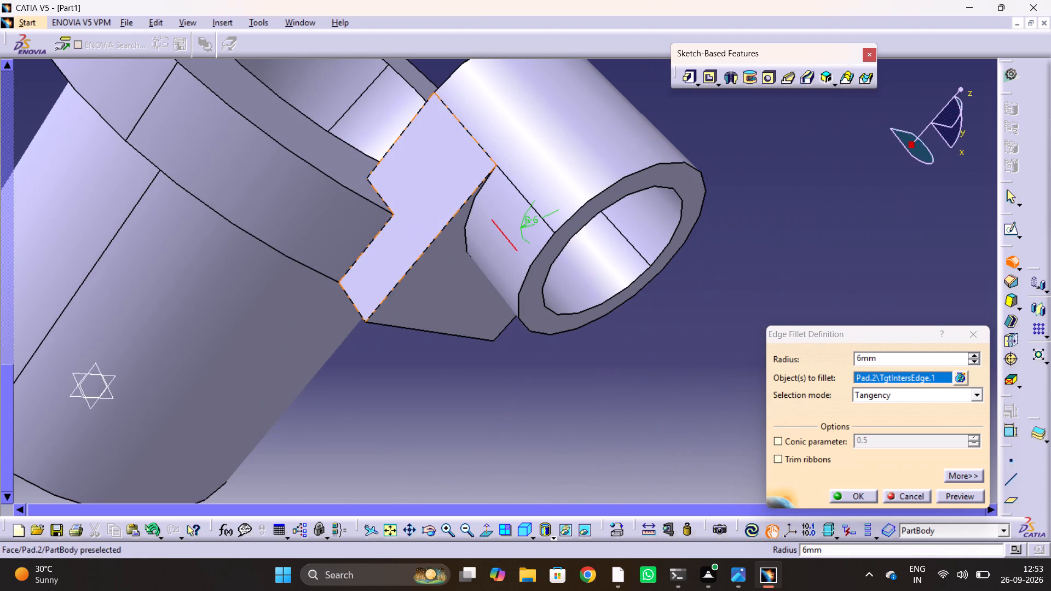
click(381, 198)
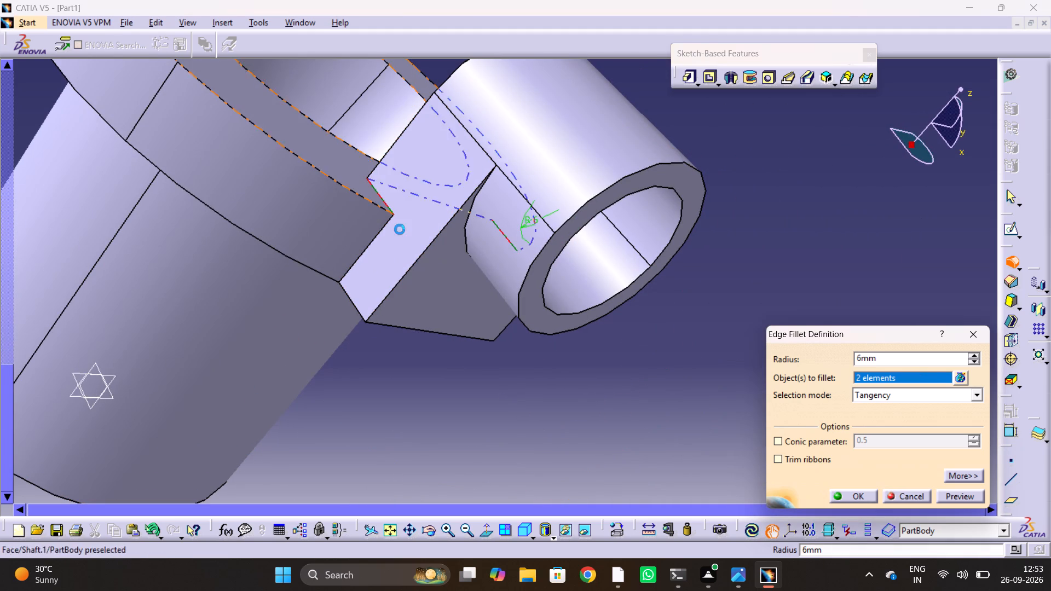
click(979, 495)
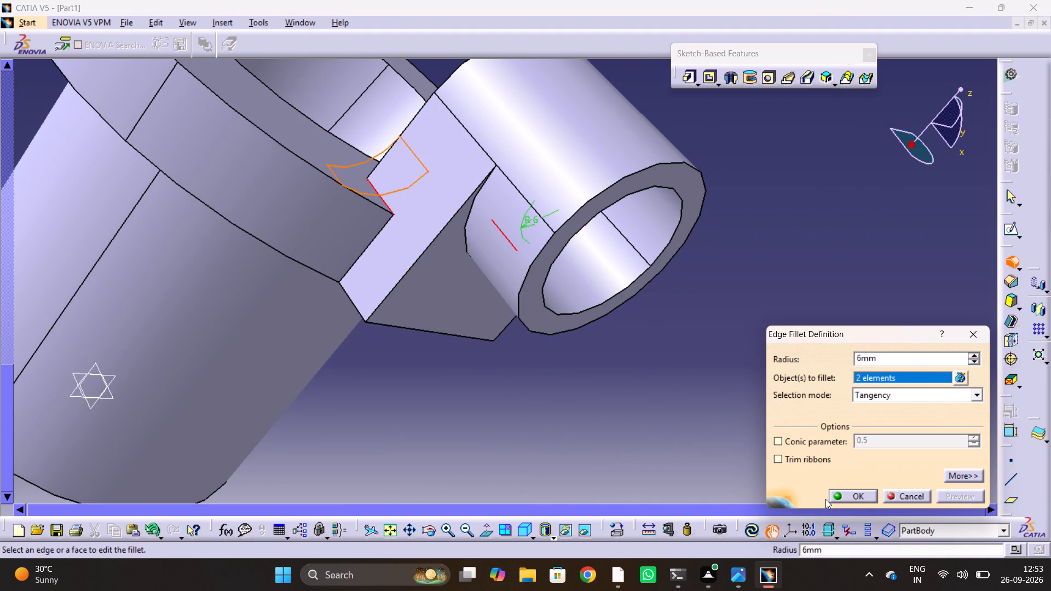
click(848, 491)
middle_click(736, 375)
click(736, 375)
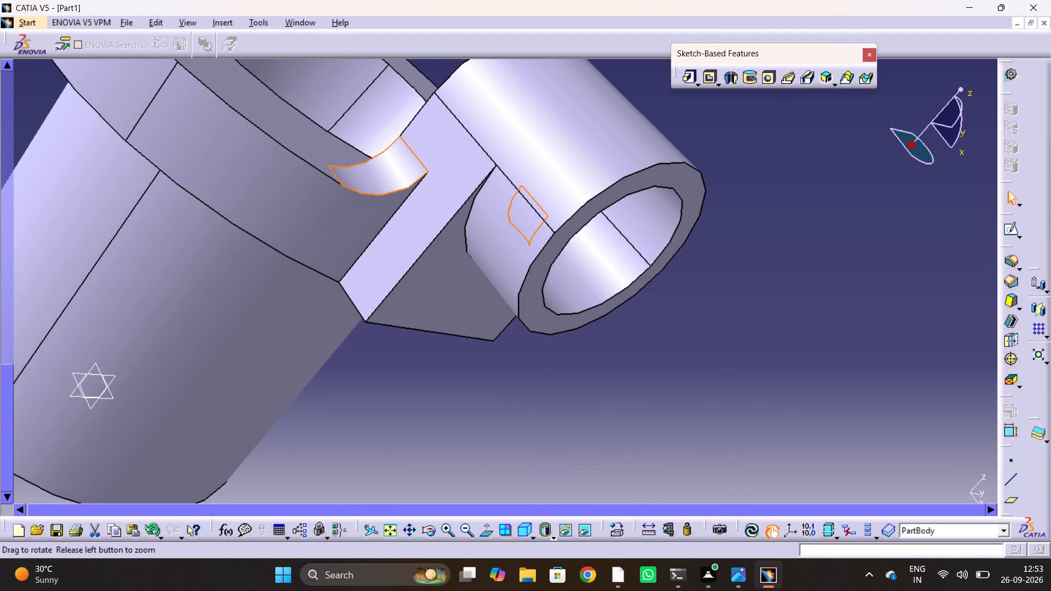
click(683, 334)
click(666, 375)
Inspect the filleted joint from several angles and check it against the reference drawing 2.png.
scroll(666, 375, down, 1)
middle_drag(665, 375, 500, 258)
drag(665, 375, 500, 258)
key(alt+Tab)
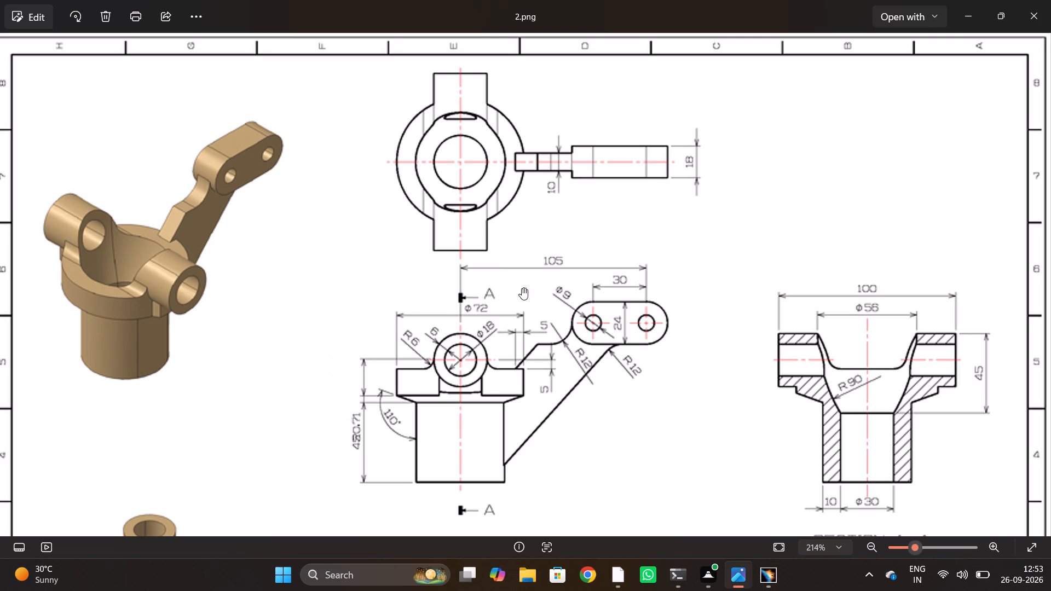
key(alt+Tab)
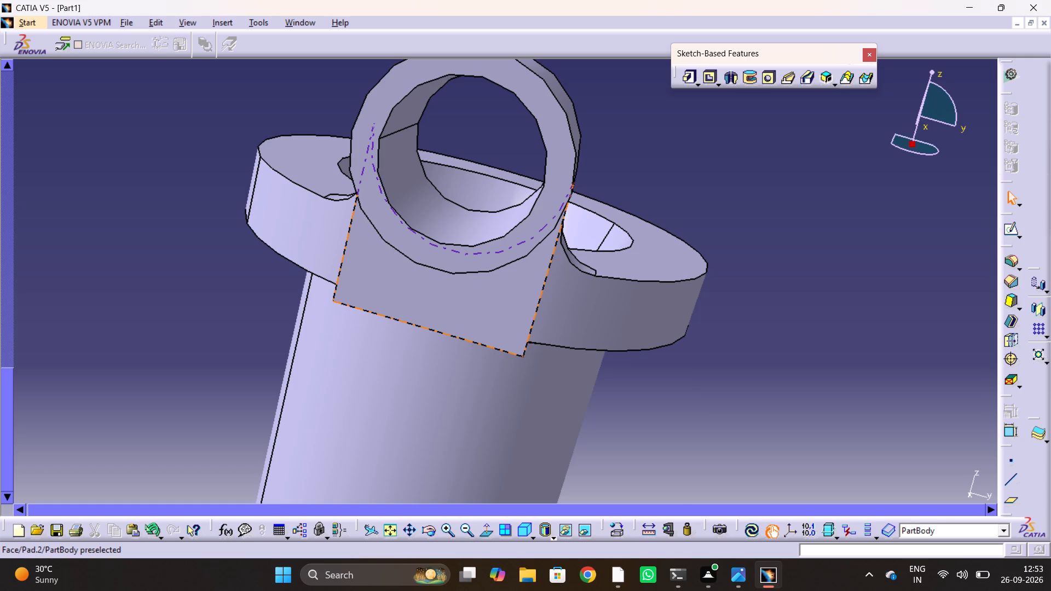
key(alt+Tab)
key(alt+Tab)
click(770, 226)
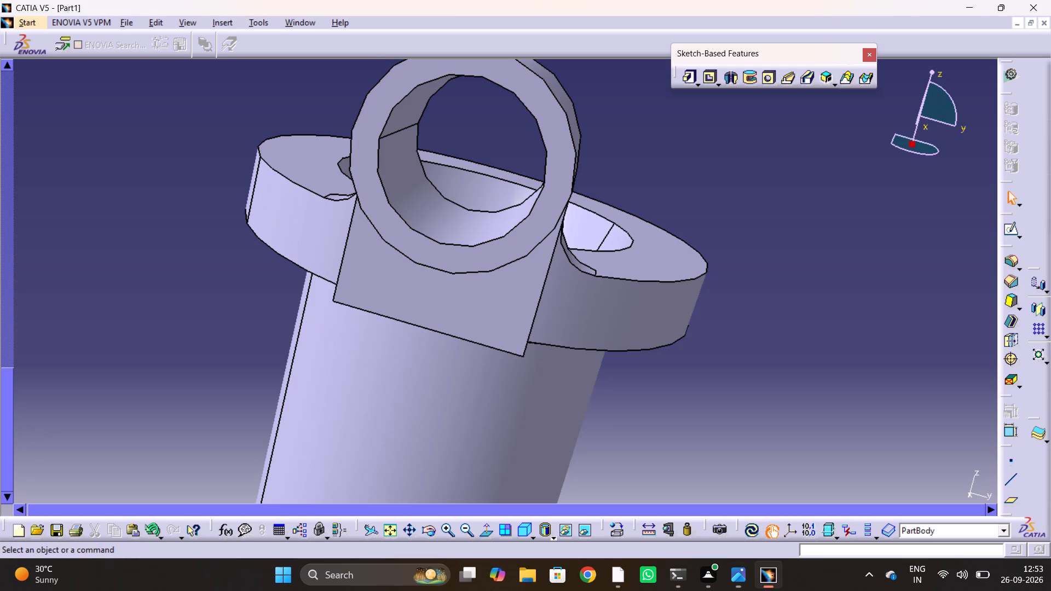
scroll(752, 281, up, 2)
middle_drag(737, 271, 500, 306)
ctrl+middle_drag(584, 228, 642, 346)
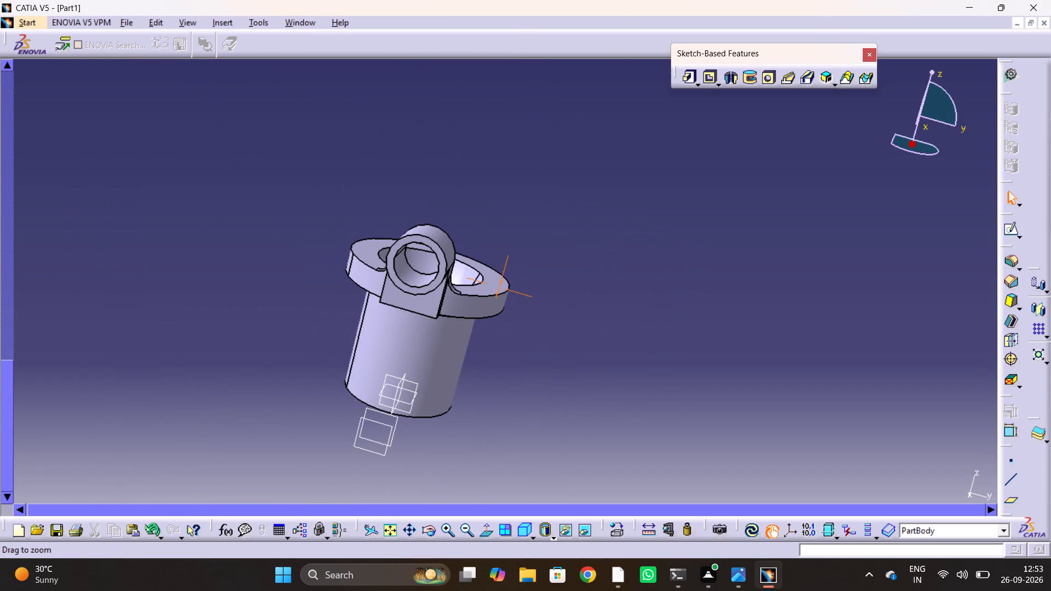
middle_drag(538, 318, 384, 337)
drag(538, 318, 382, 310)
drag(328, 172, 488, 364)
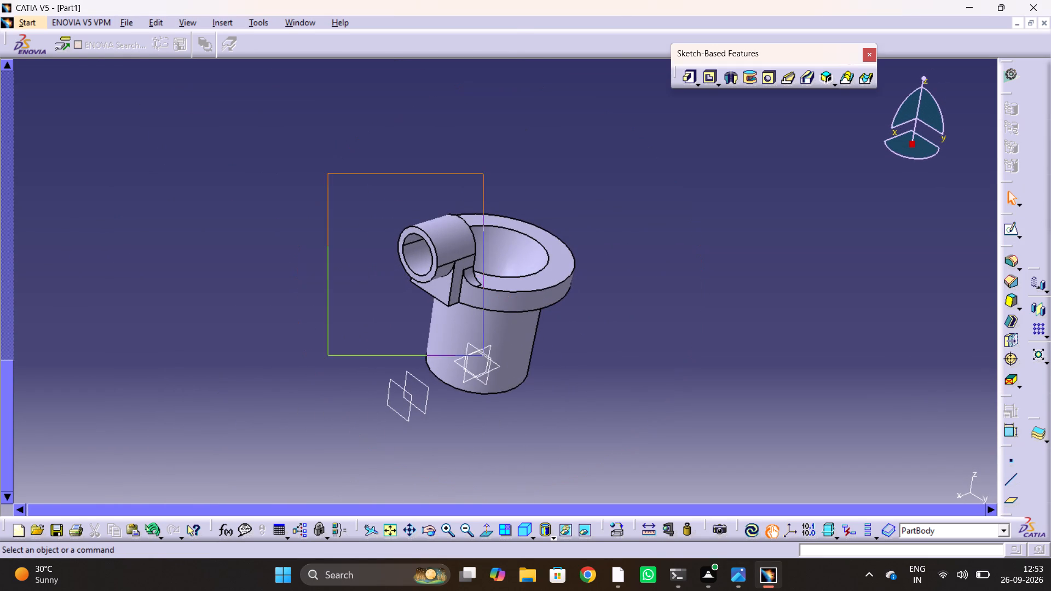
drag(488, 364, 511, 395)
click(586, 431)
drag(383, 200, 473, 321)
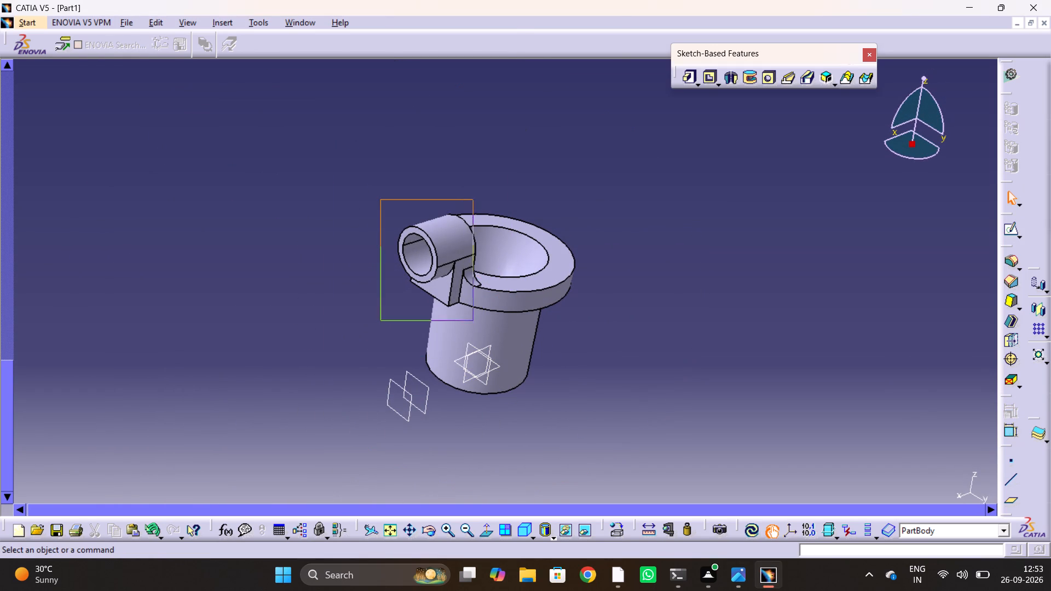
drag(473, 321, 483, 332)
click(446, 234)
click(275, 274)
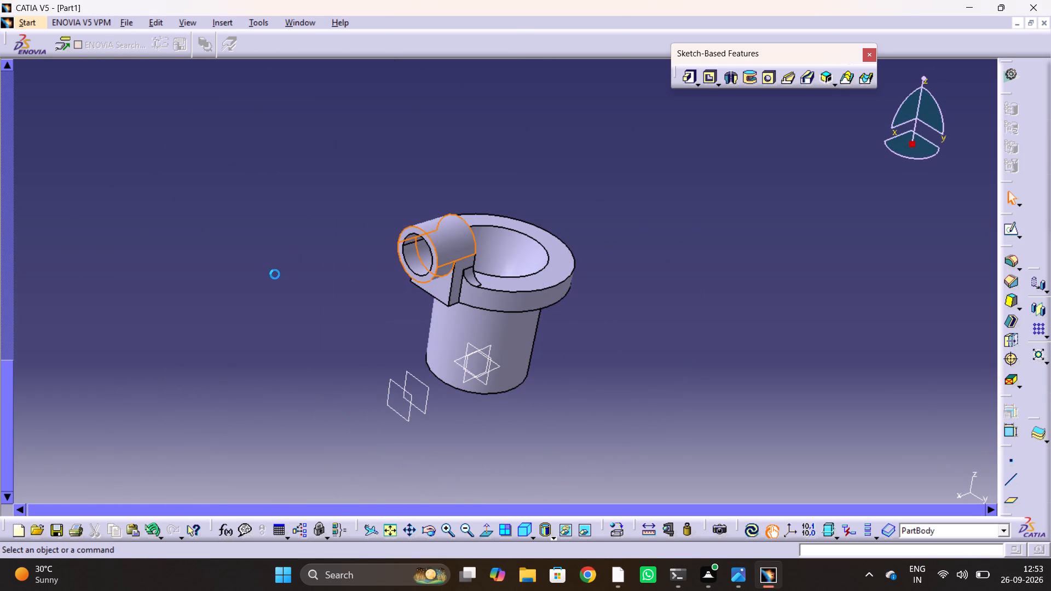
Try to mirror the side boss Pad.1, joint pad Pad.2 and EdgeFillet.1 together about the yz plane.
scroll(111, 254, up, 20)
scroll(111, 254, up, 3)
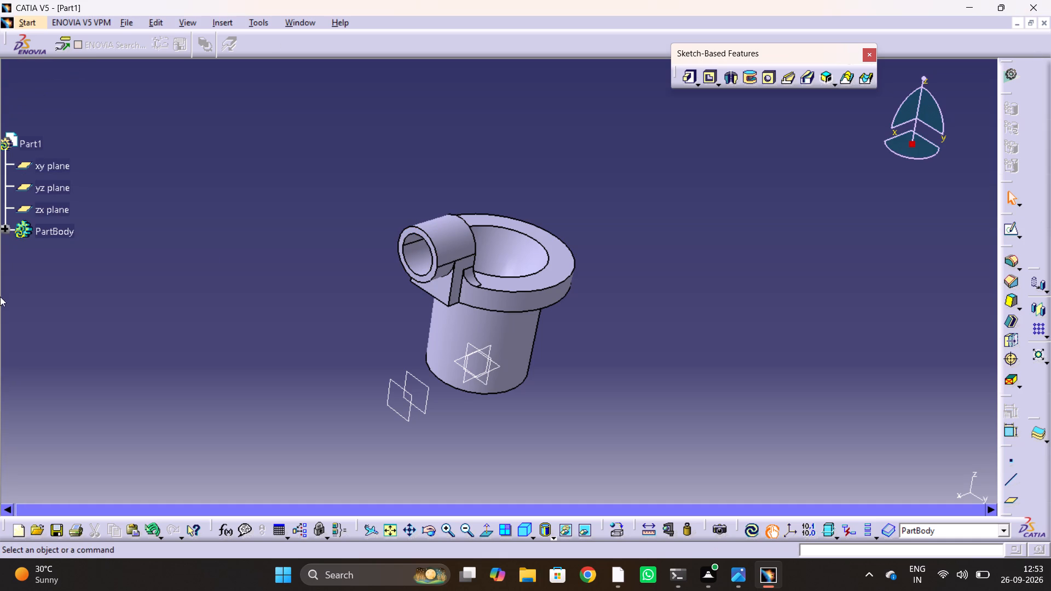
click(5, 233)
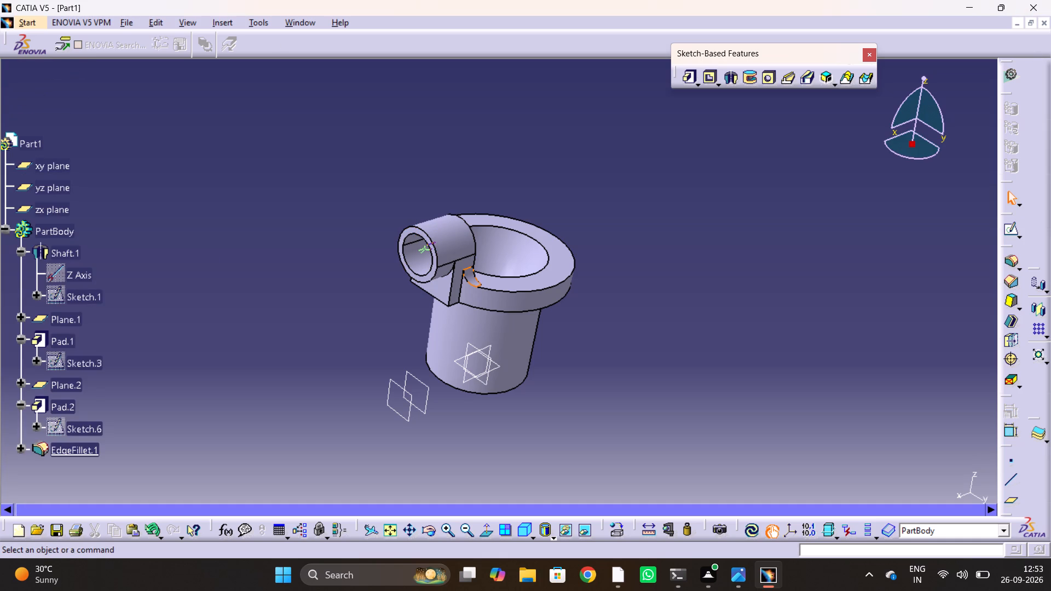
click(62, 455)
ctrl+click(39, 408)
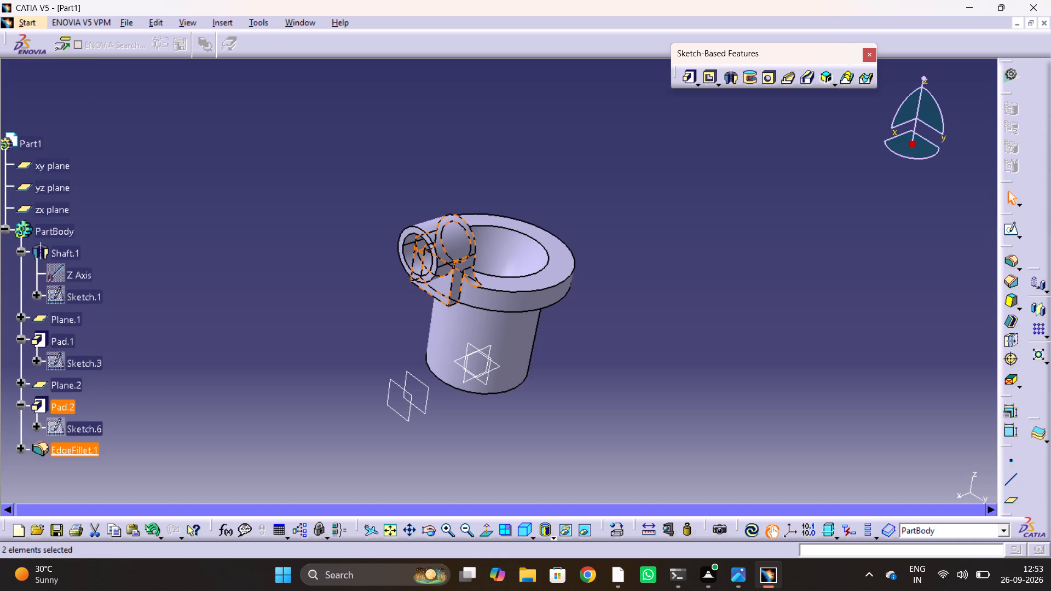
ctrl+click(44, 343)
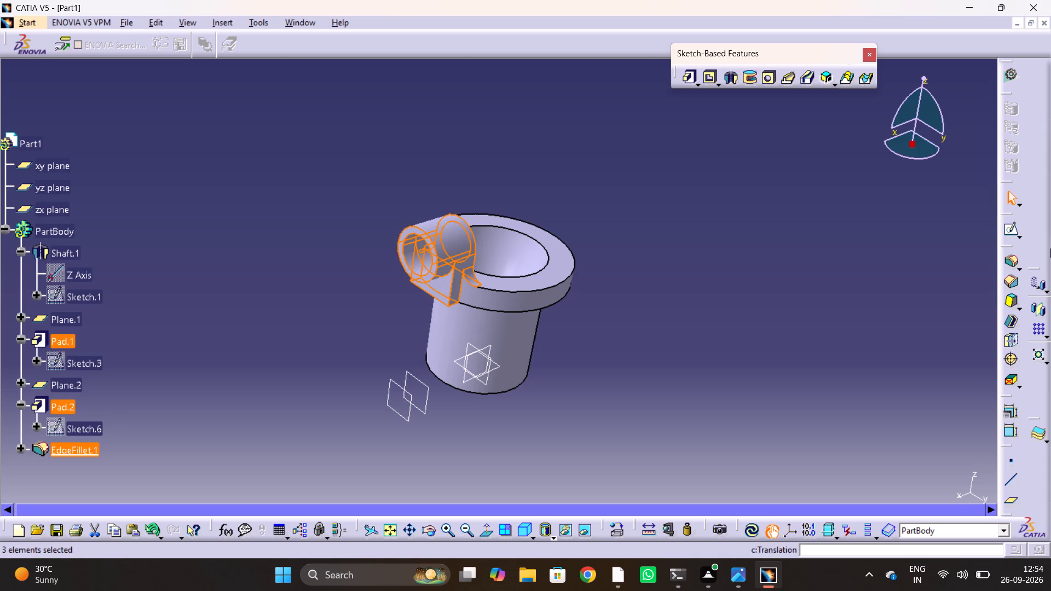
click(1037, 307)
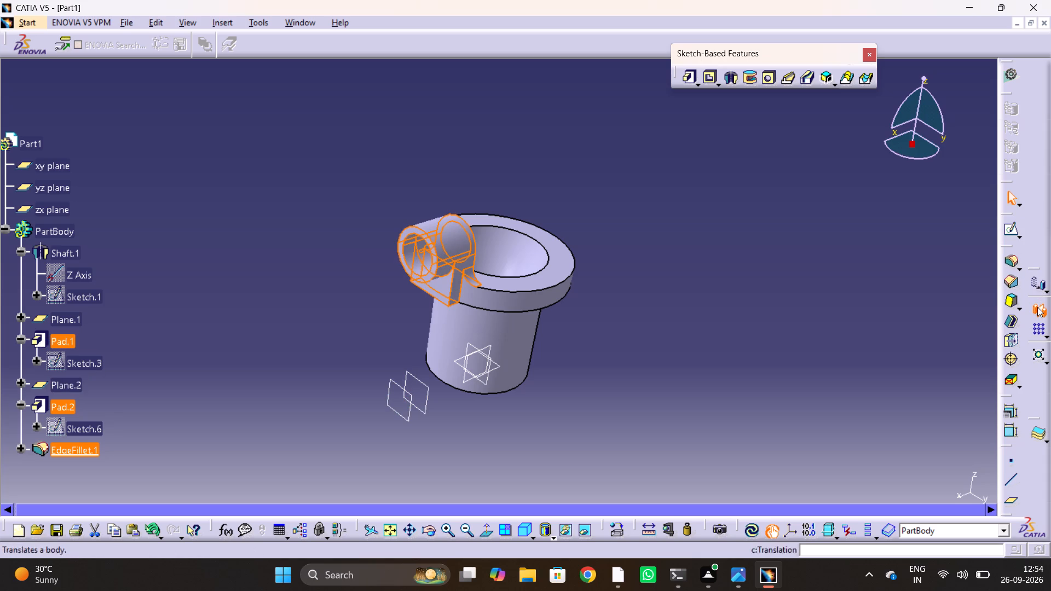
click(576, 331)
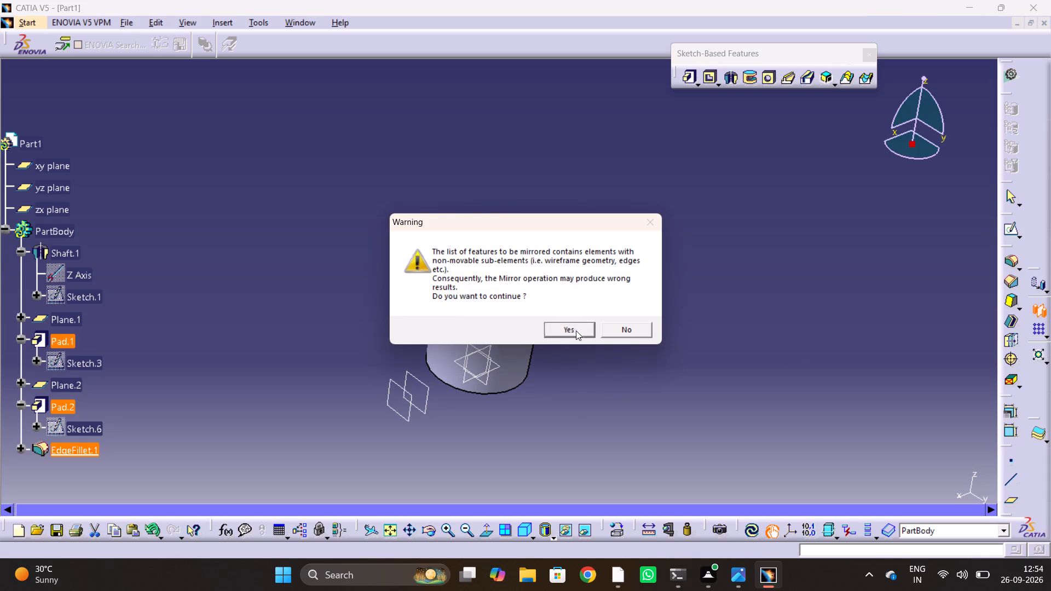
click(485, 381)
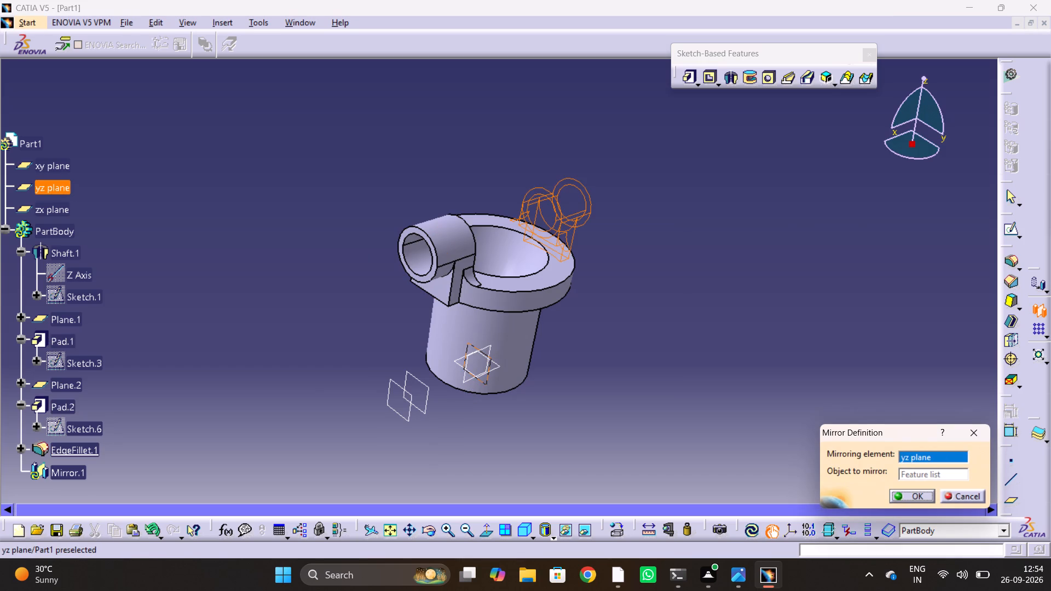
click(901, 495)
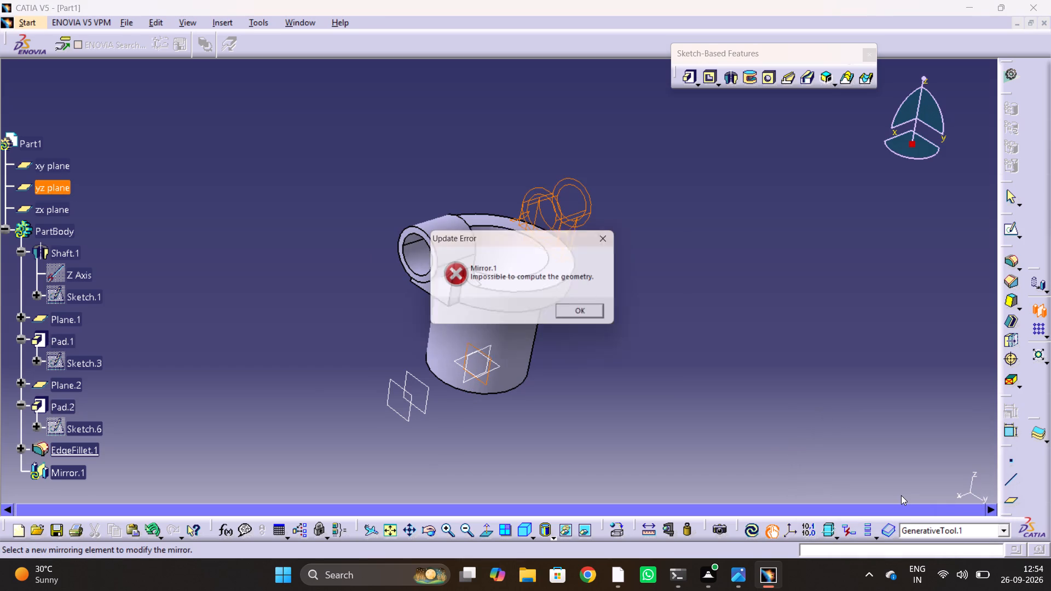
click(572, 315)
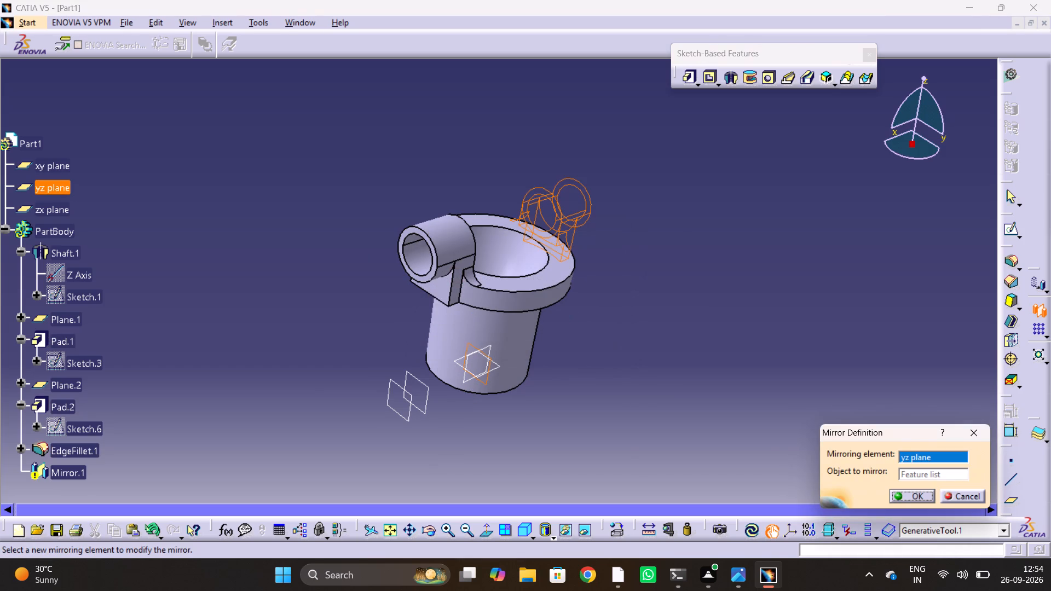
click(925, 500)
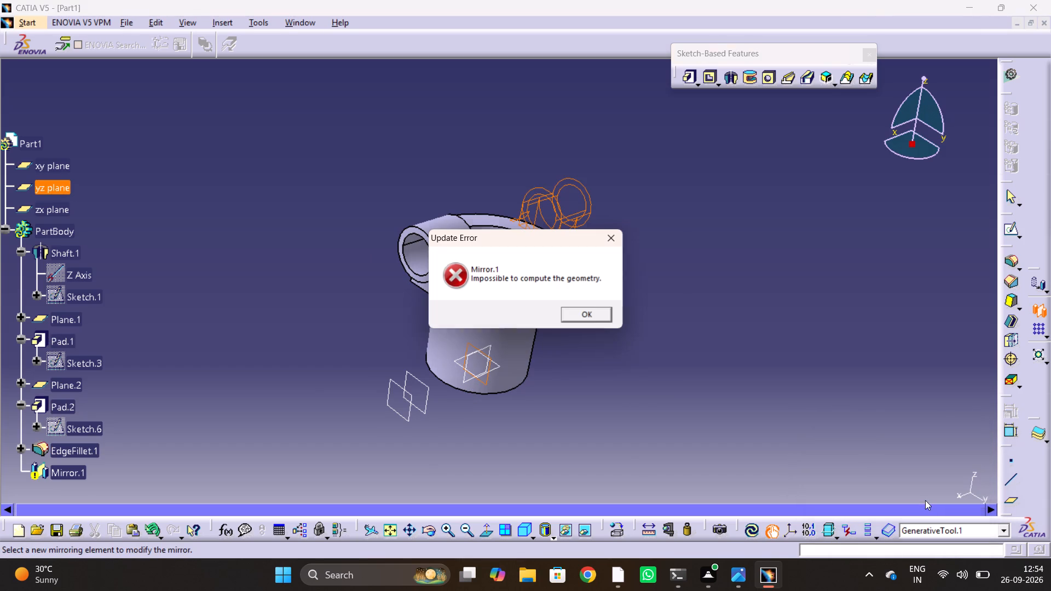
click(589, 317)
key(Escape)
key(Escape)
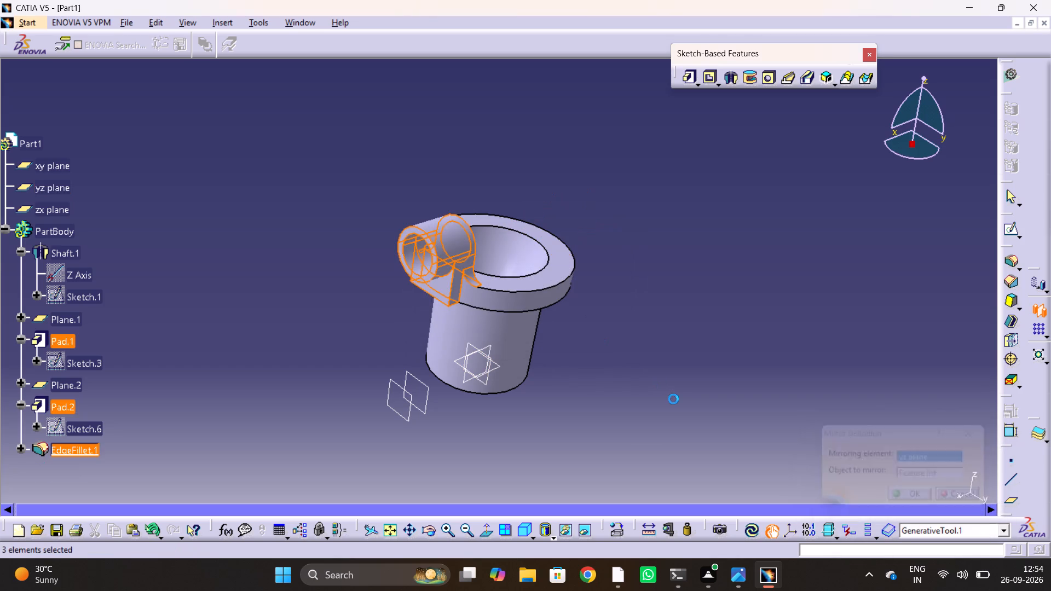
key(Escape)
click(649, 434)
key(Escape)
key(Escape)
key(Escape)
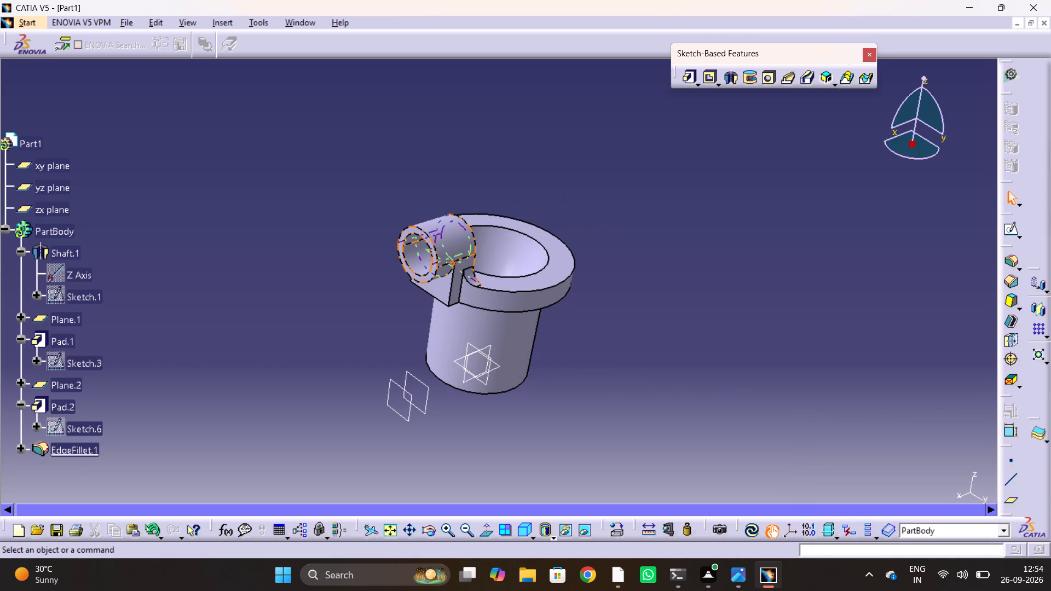
Mirror only the side boss Pad.1 about the yz plane.
click(68, 342)
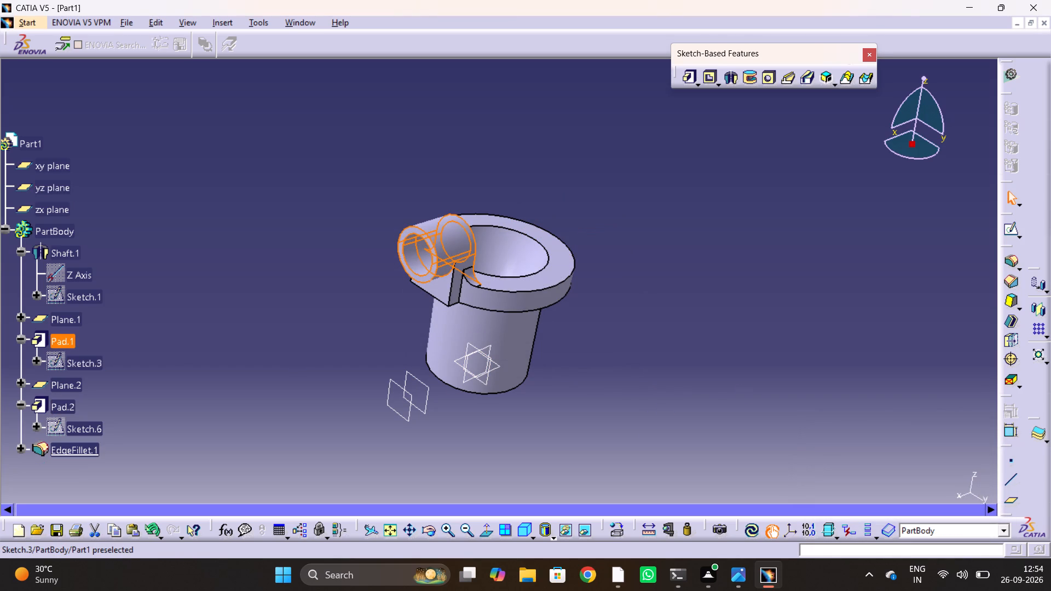
drag(1035, 286, 1020, 275)
click(1032, 310)
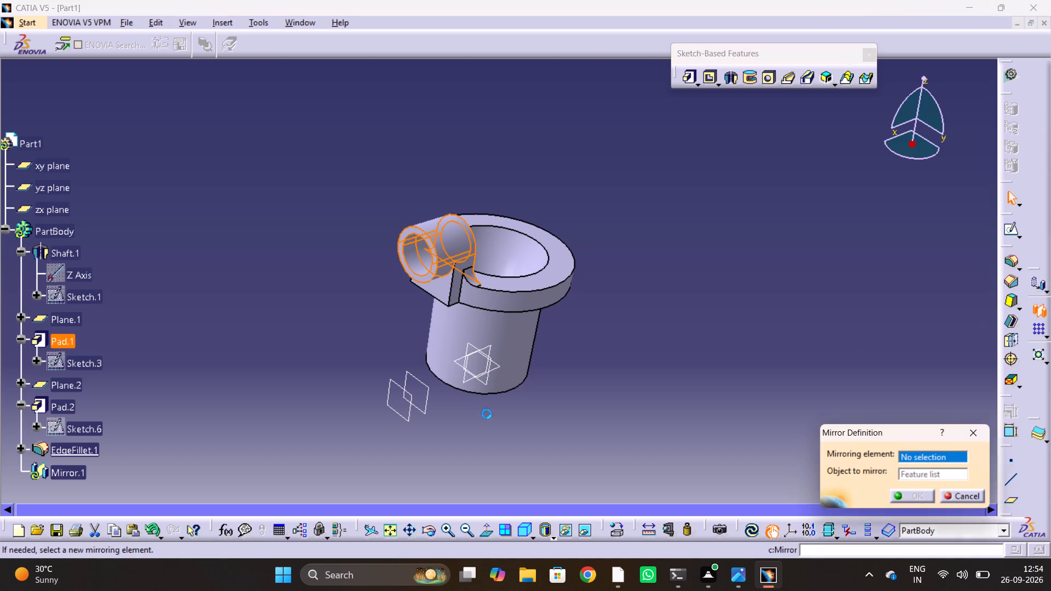
click(487, 384)
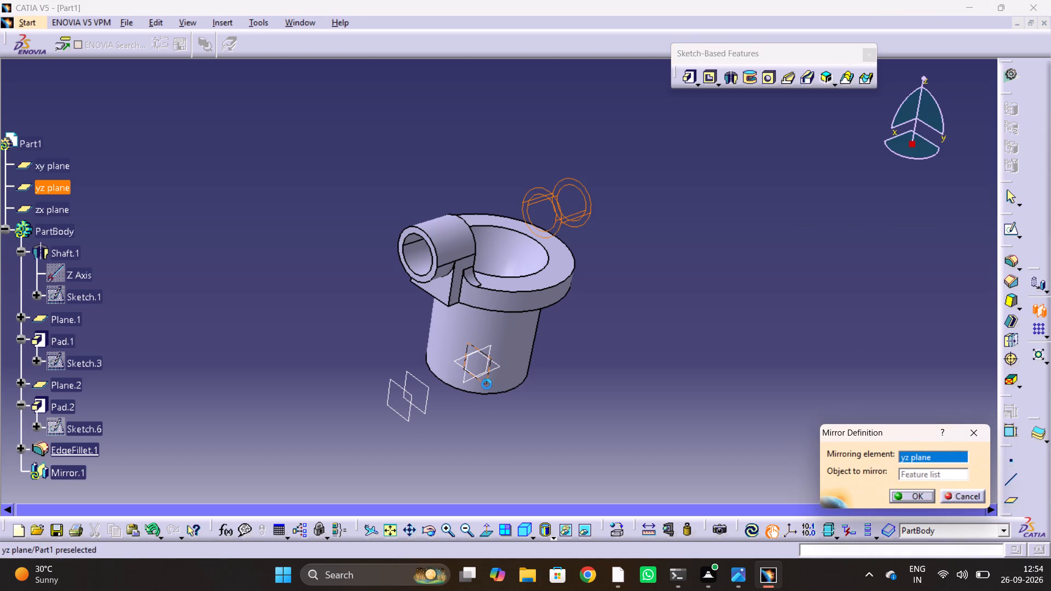
click(902, 492)
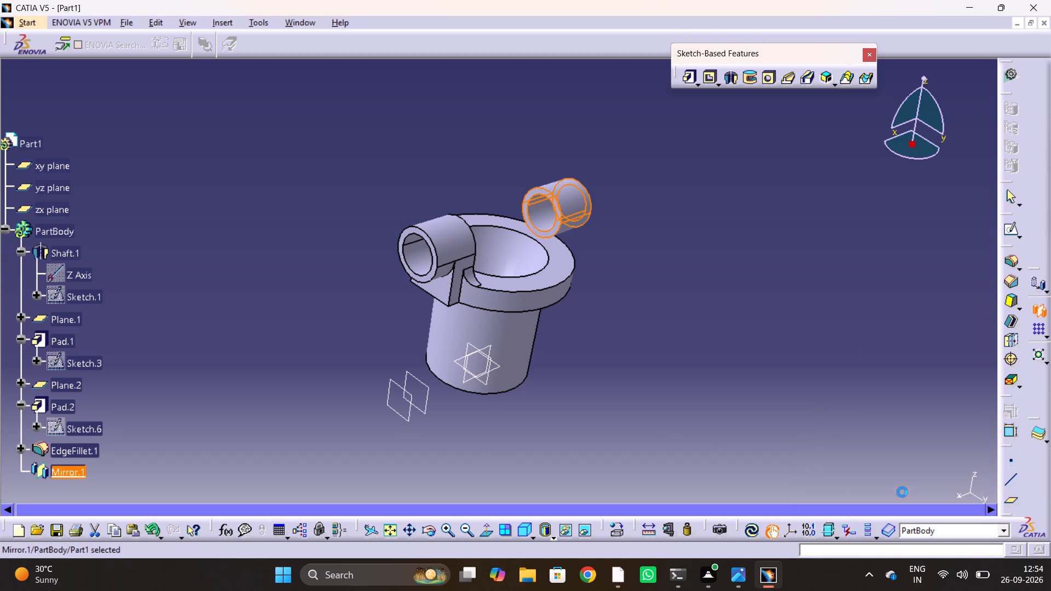
click(628, 392)
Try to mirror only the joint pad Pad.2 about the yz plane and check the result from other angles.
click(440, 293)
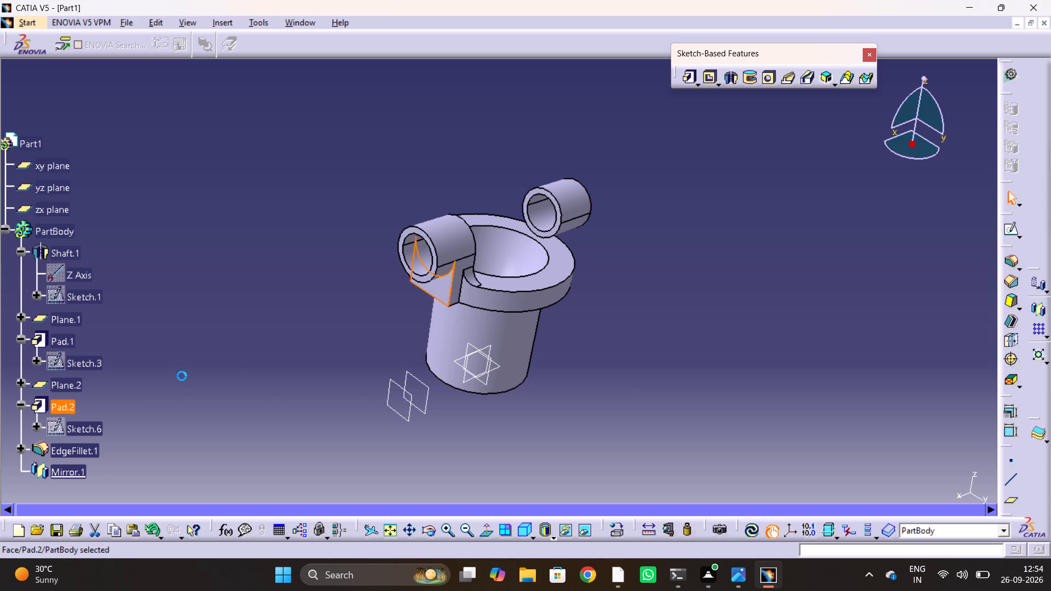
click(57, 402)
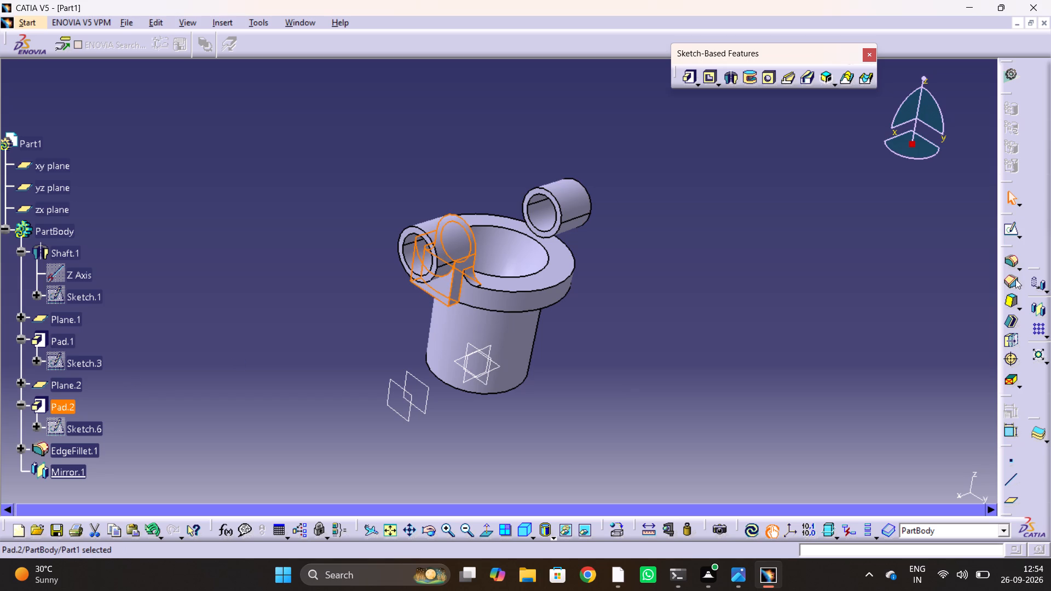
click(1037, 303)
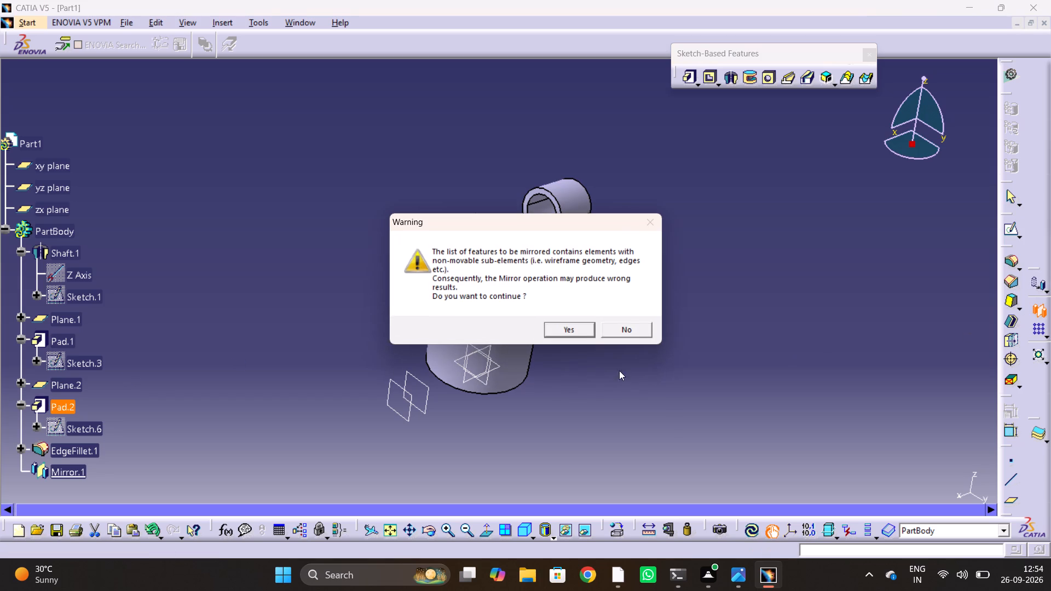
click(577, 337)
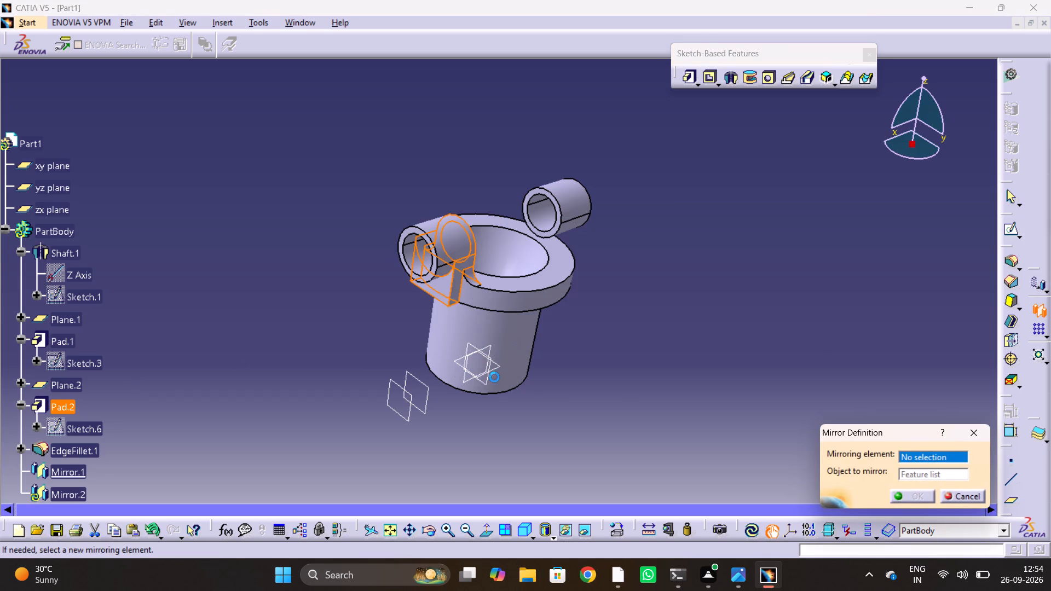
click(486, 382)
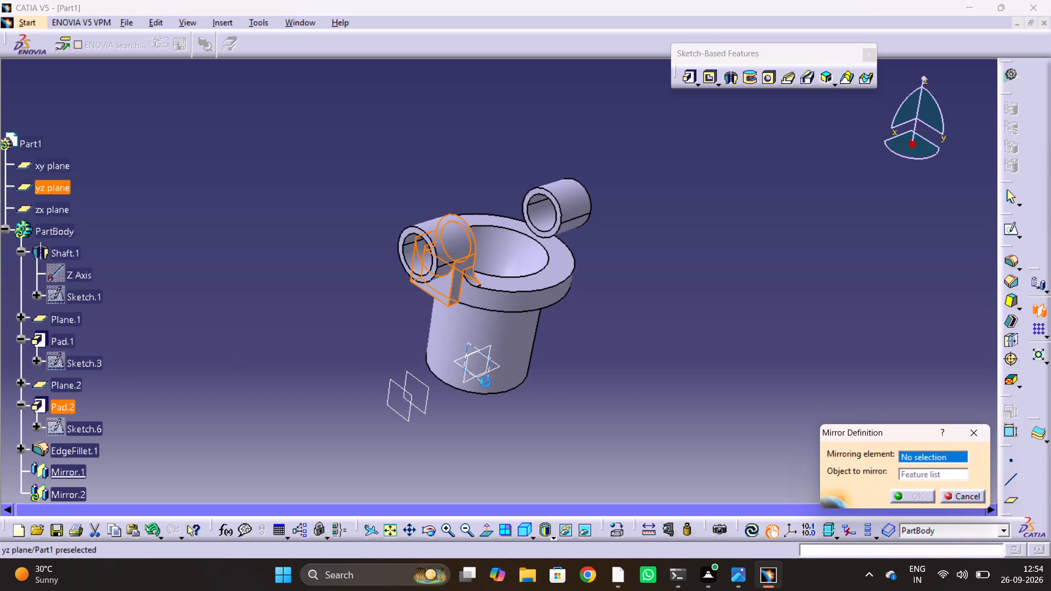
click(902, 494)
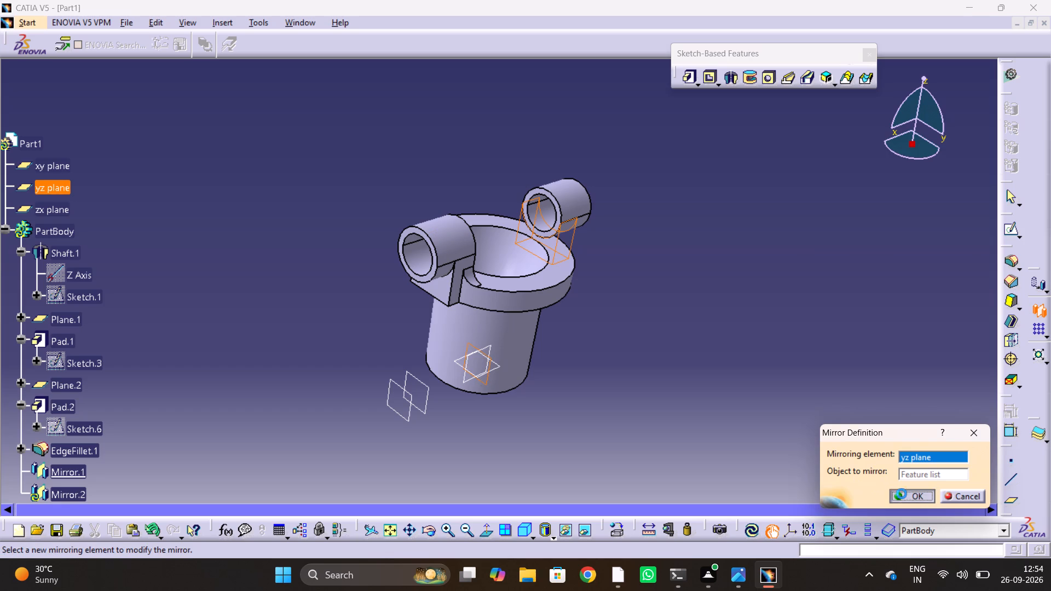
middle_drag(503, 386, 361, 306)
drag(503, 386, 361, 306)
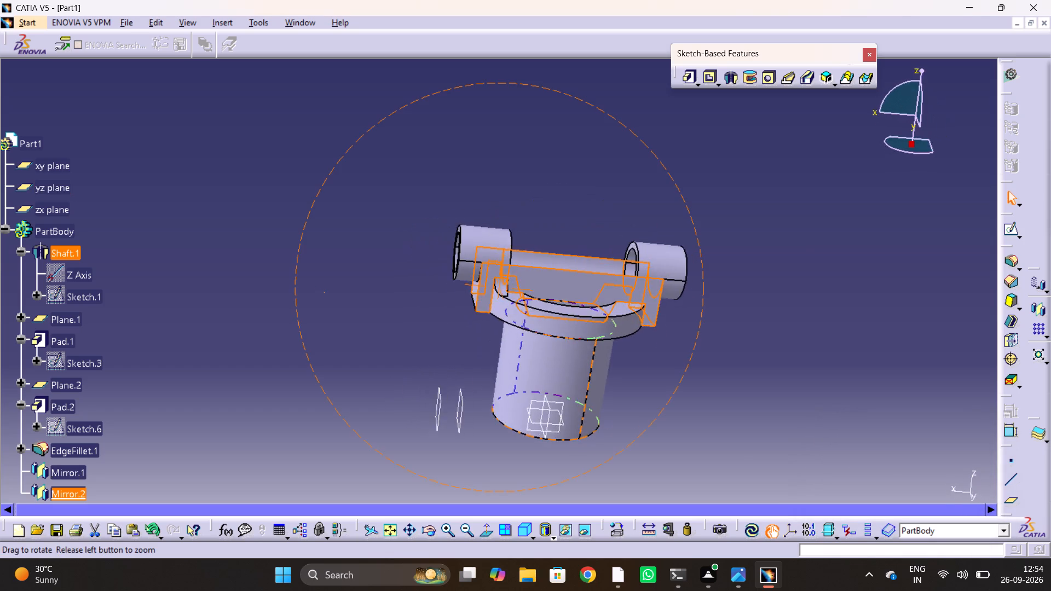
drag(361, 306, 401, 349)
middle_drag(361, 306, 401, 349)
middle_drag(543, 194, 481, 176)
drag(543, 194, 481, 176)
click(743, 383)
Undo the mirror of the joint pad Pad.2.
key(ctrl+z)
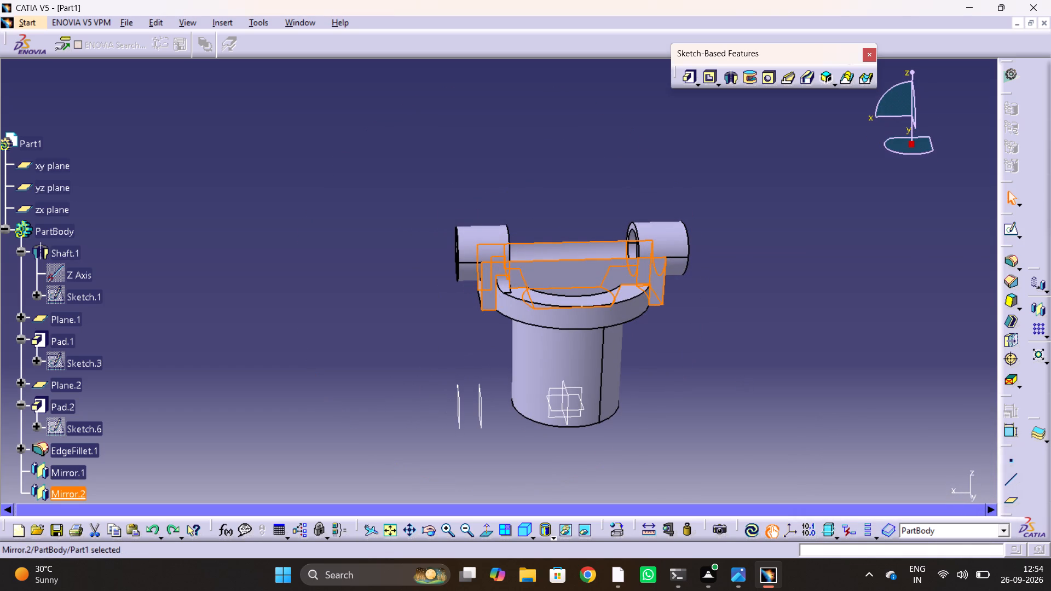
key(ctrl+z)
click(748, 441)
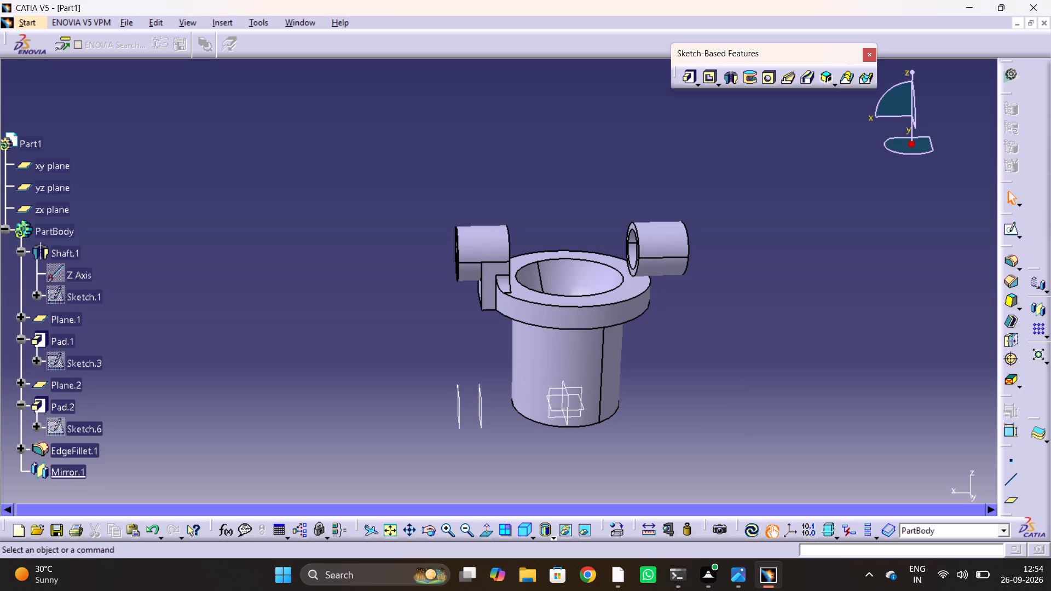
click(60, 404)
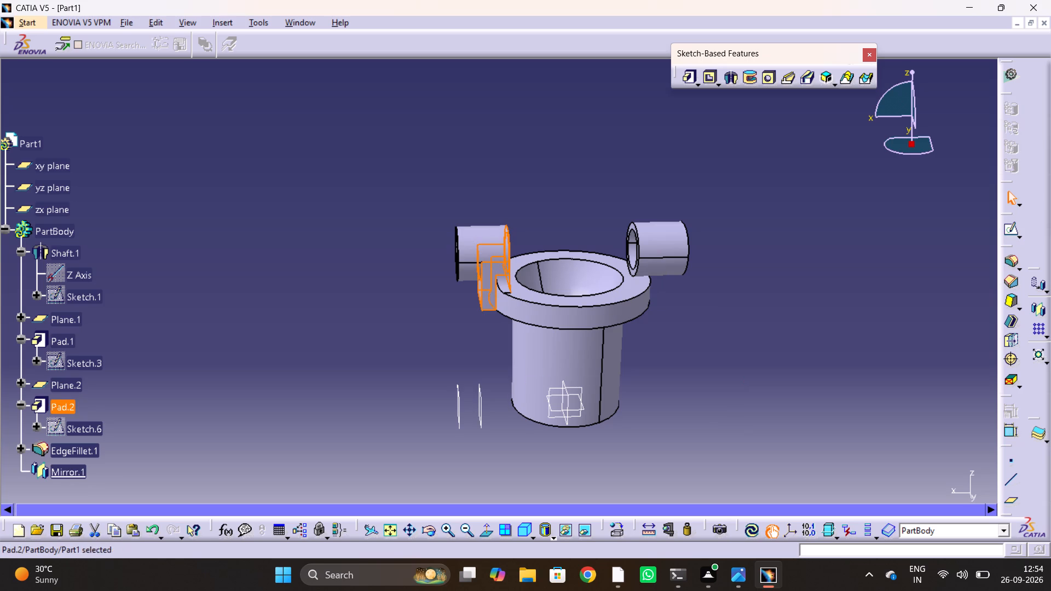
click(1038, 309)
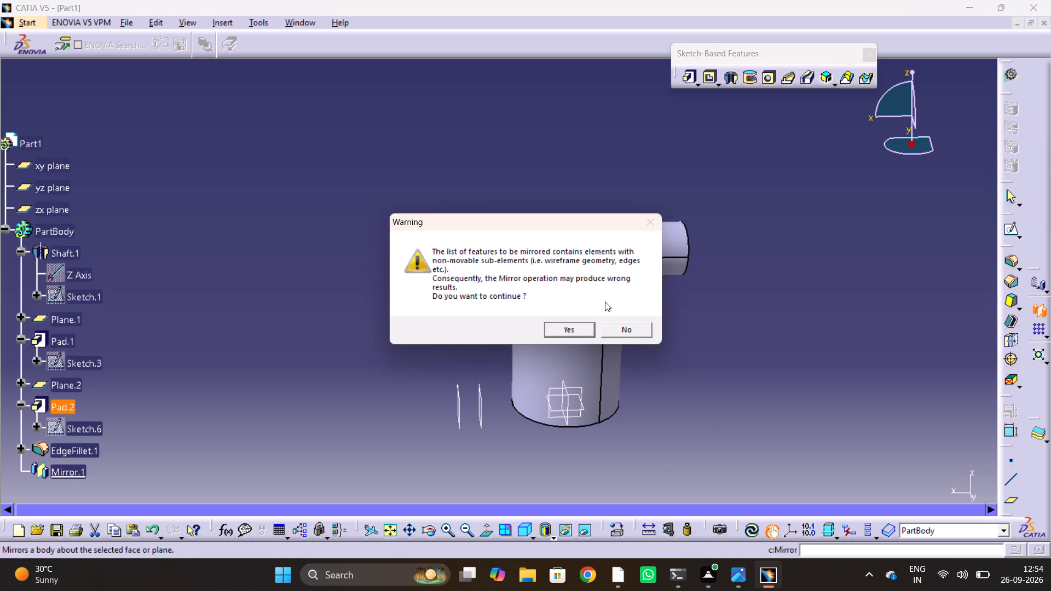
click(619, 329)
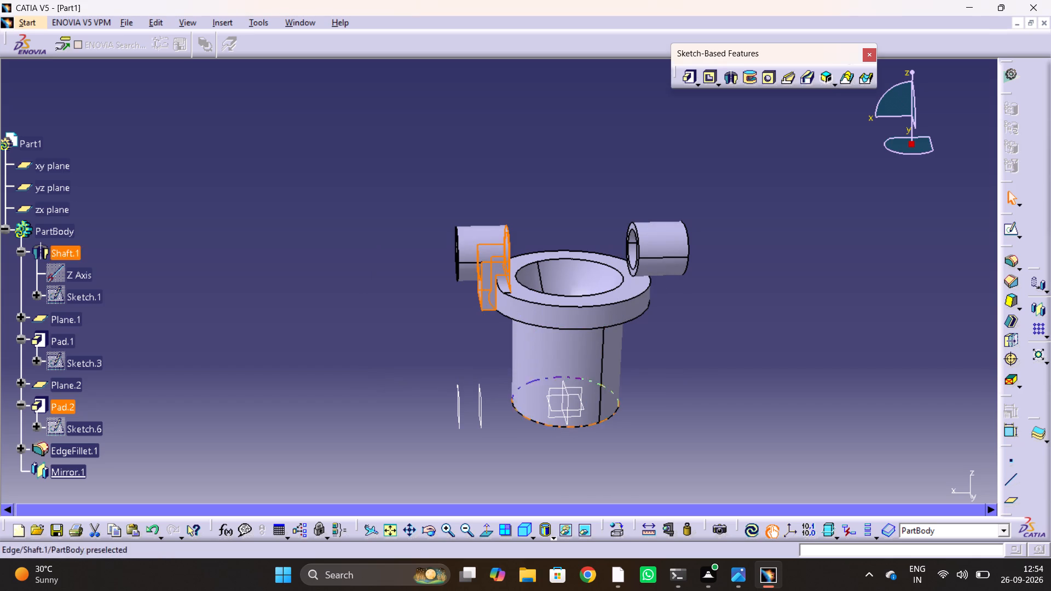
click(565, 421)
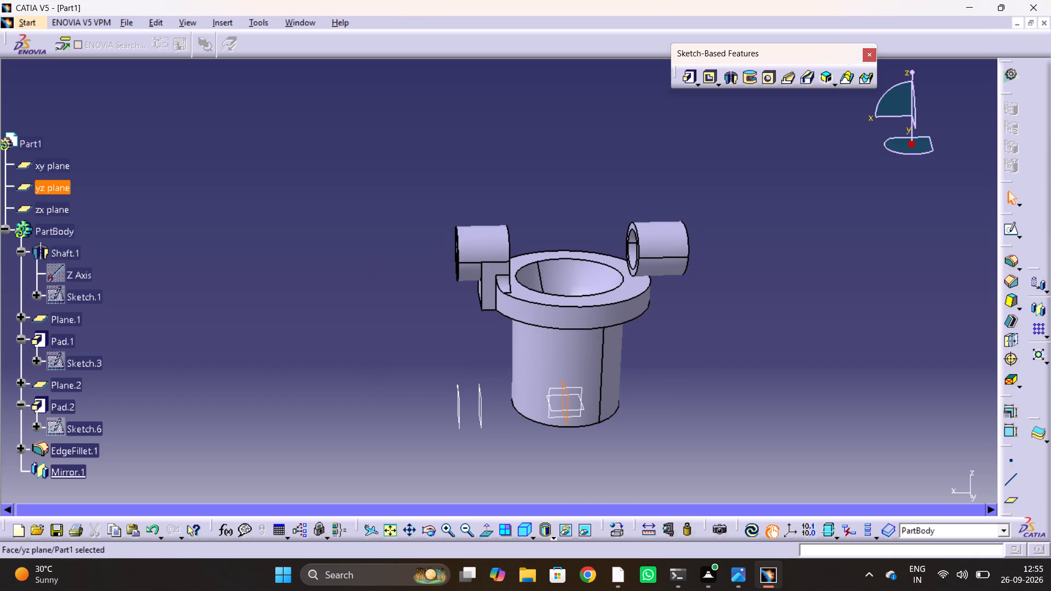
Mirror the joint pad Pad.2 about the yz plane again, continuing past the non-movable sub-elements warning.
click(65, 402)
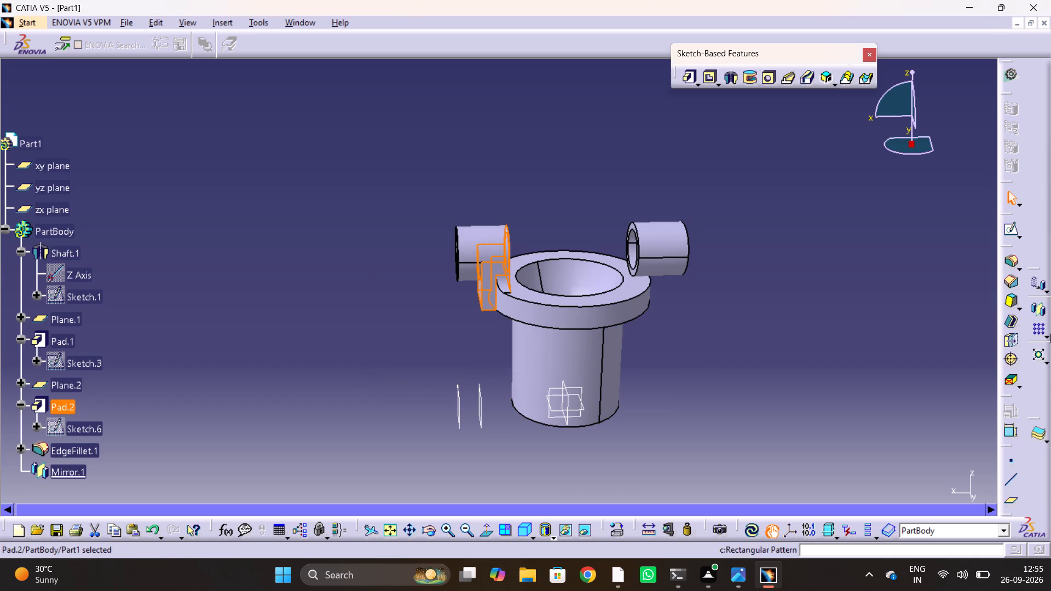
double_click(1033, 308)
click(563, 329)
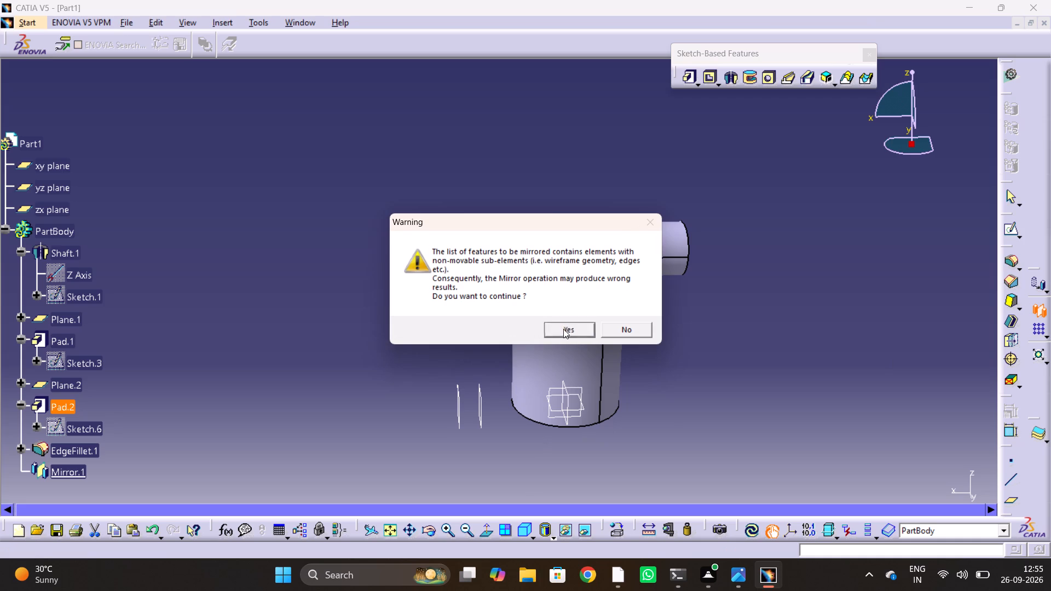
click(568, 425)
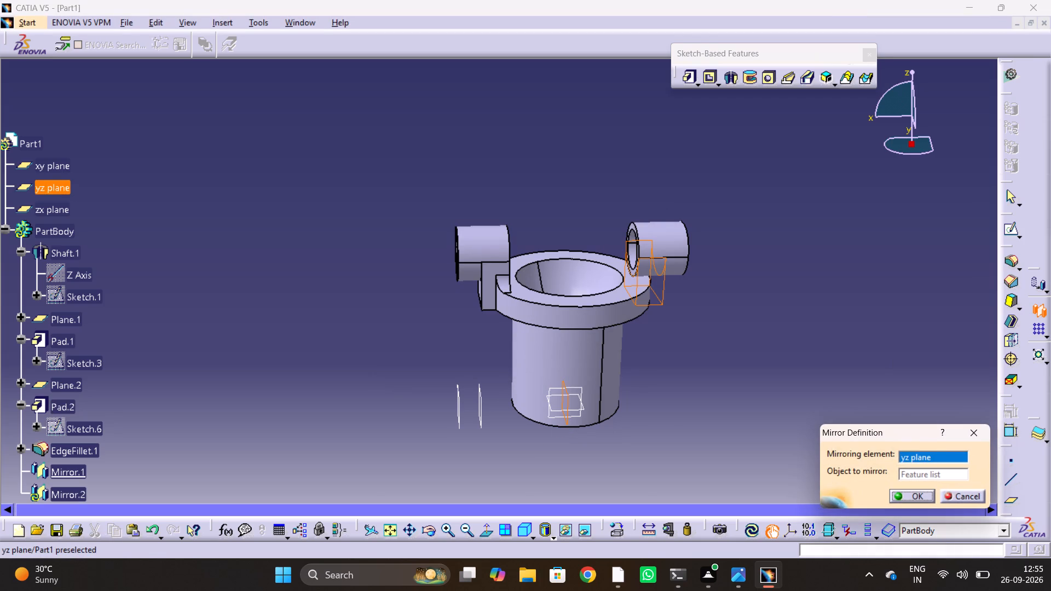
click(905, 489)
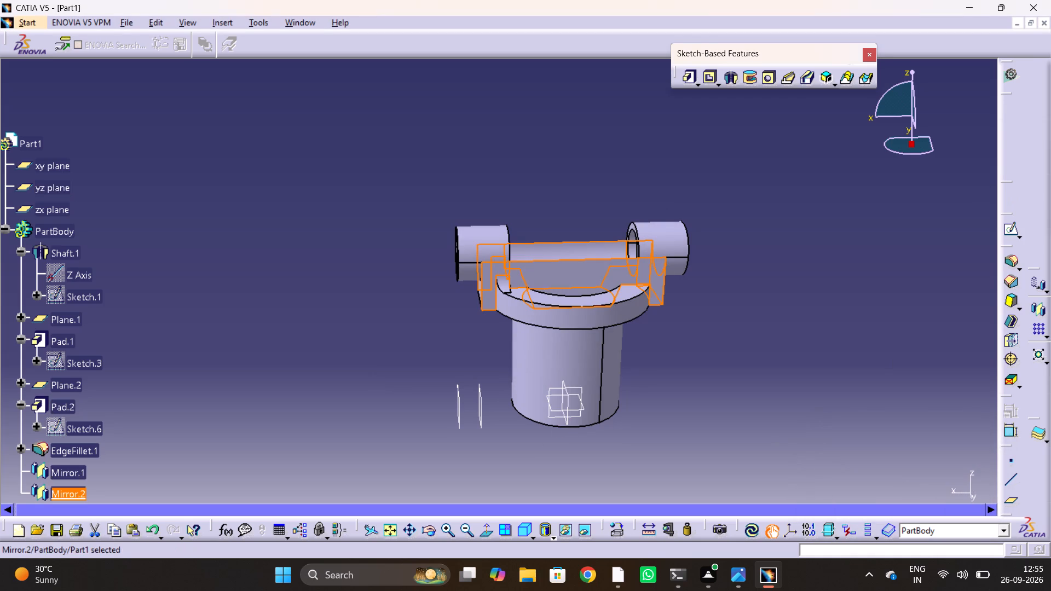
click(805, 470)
Review the joint pad Pad.2's definition without changing it, and examine the mirrored joint between the two bosses from several angles.
double_click(576, 279)
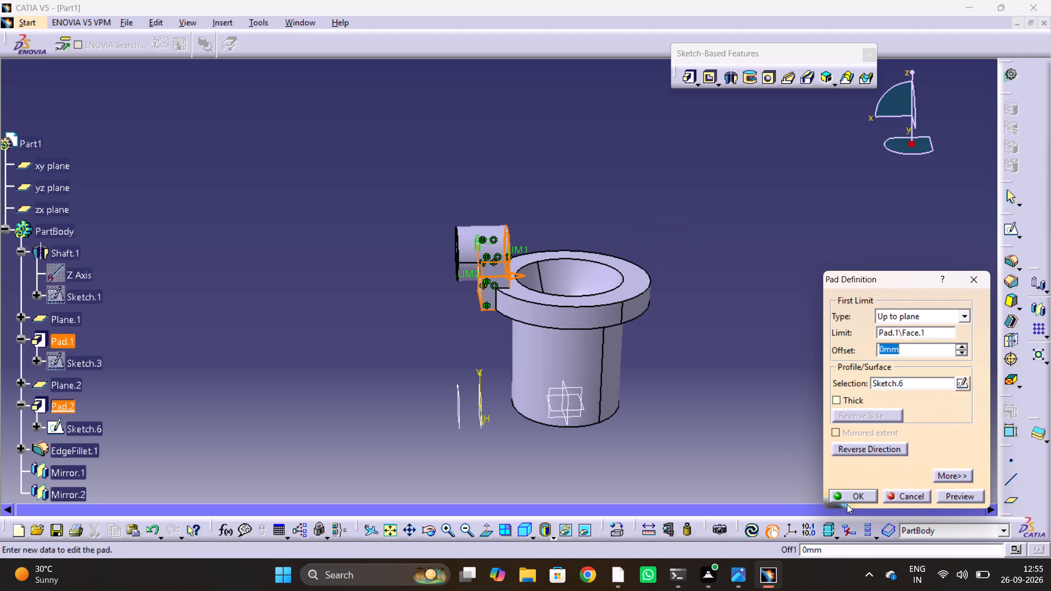
click(847, 494)
click(712, 403)
scroll(698, 392, down, 1)
middle_drag(698, 392, 705, 400)
drag(698, 392, 705, 400)
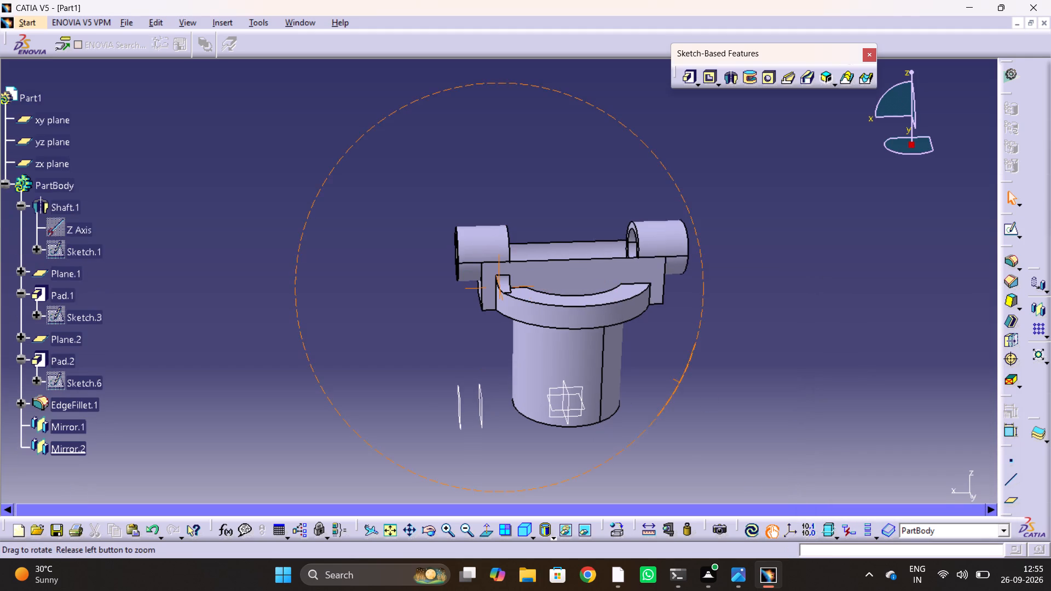
middle_drag(705, 400, 698, 491)
drag(705, 400, 673, 485)
middle_drag(484, 260, 384, 459)
drag(484, 260, 384, 459)
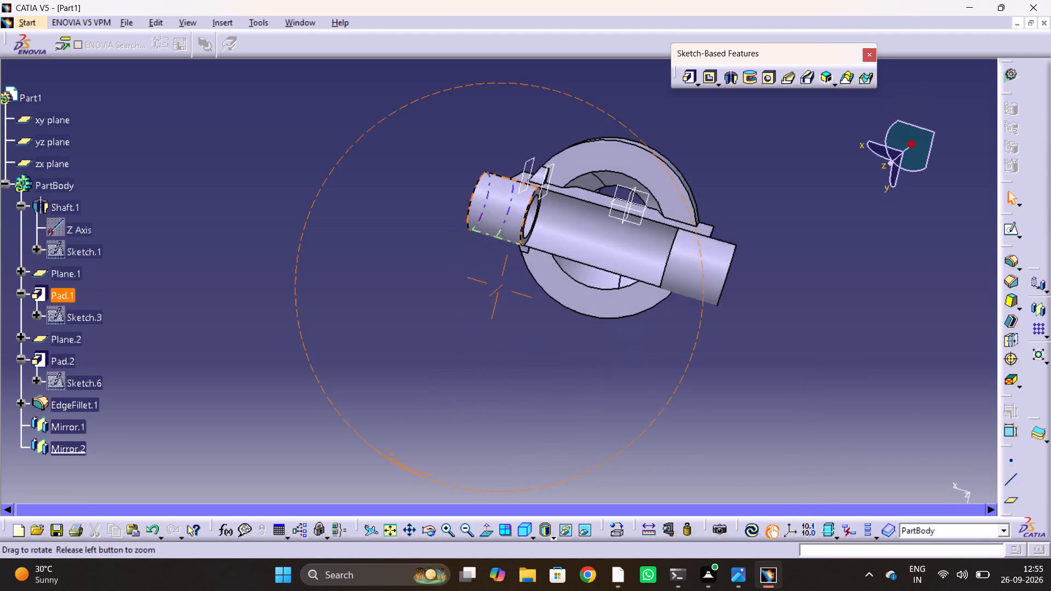
middle_drag(384, 459, 417, 300)
drag(384, 459, 417, 300)
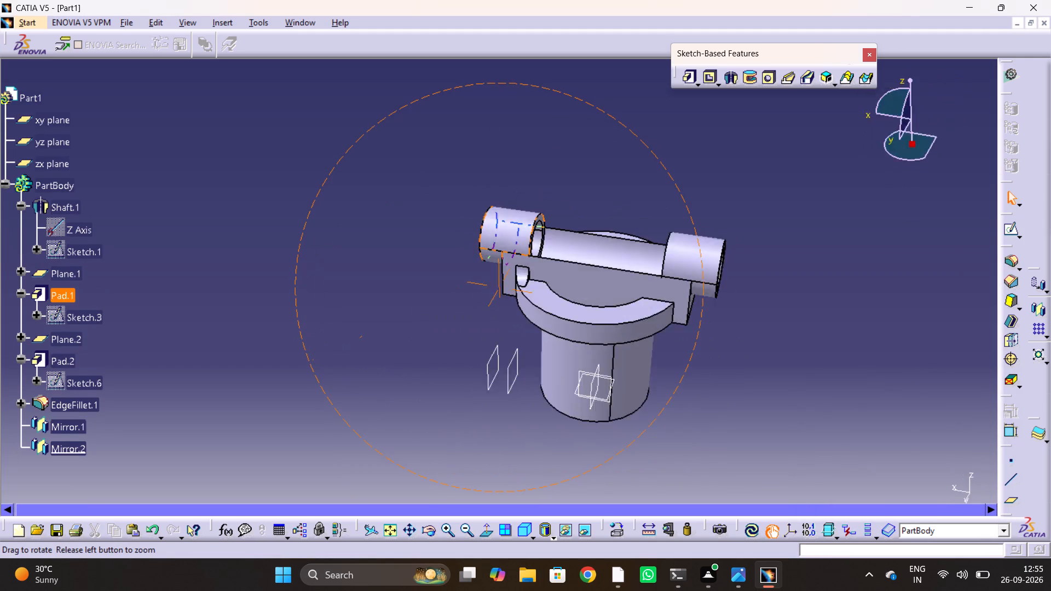
drag(417, 300, 420, 277)
middle_drag(417, 300, 420, 277)
Delete the joint pad Pad.2 together with all its children and aggregated elements.
click(571, 280)
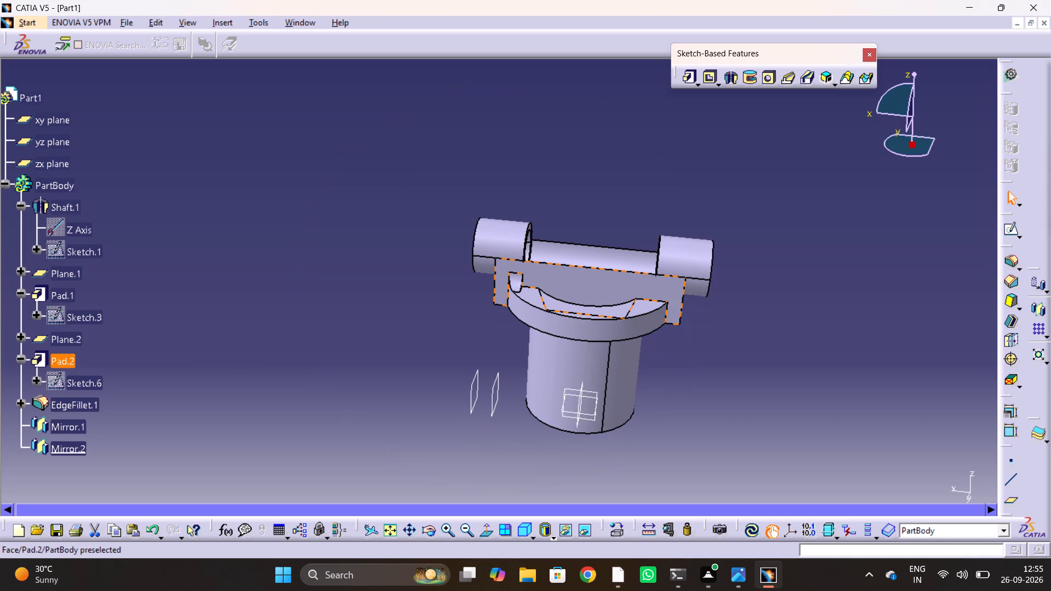
key(Delete)
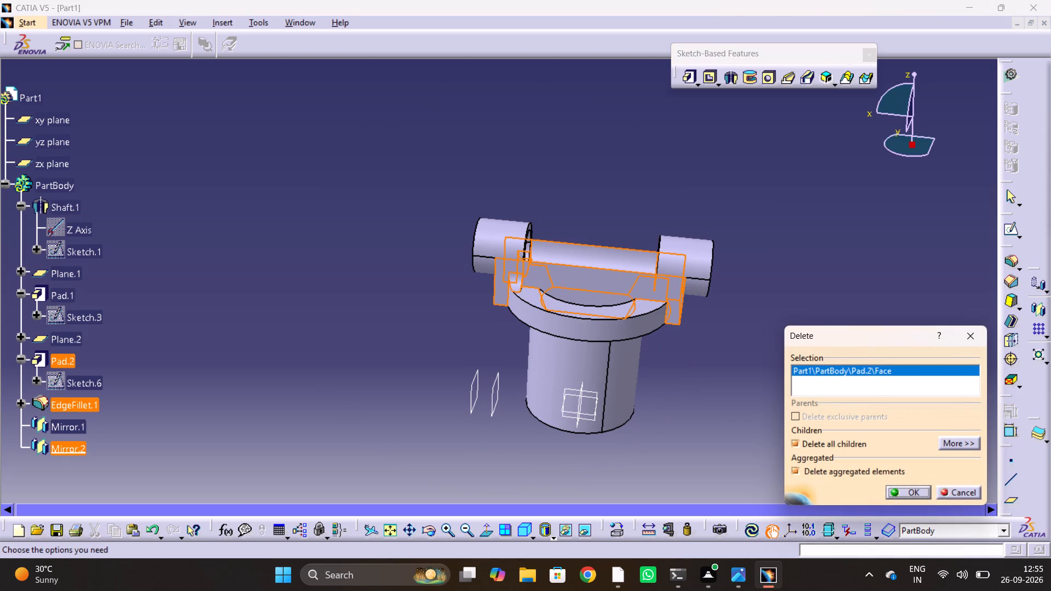
key(Return)
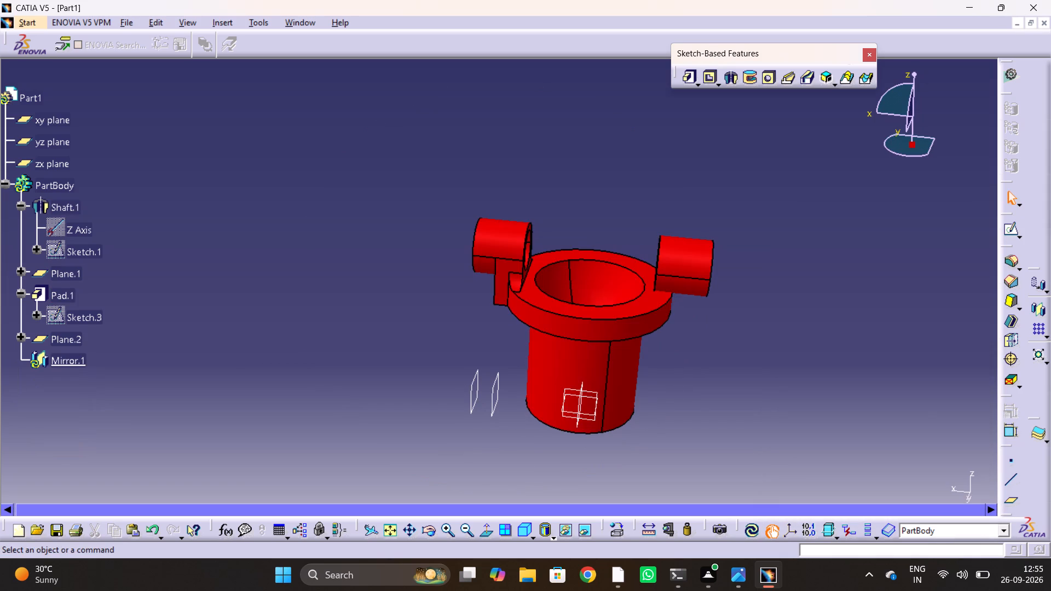
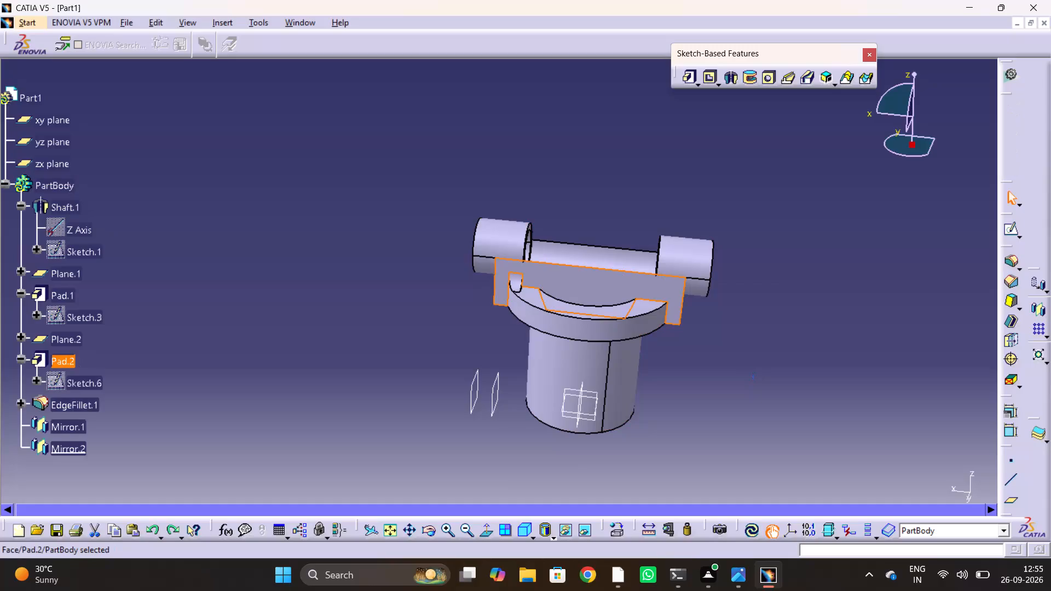
Undo the deletion of the joint pad Pad.2 and its last mirror about the yz plane.
key(ctrl+z)
key(ctrl+z)
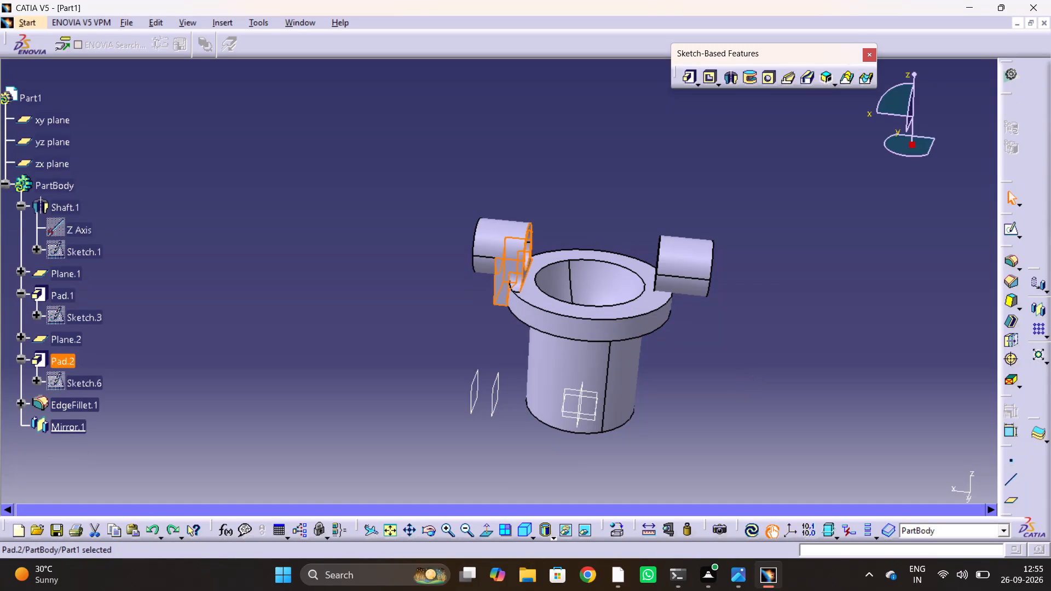
click(730, 408)
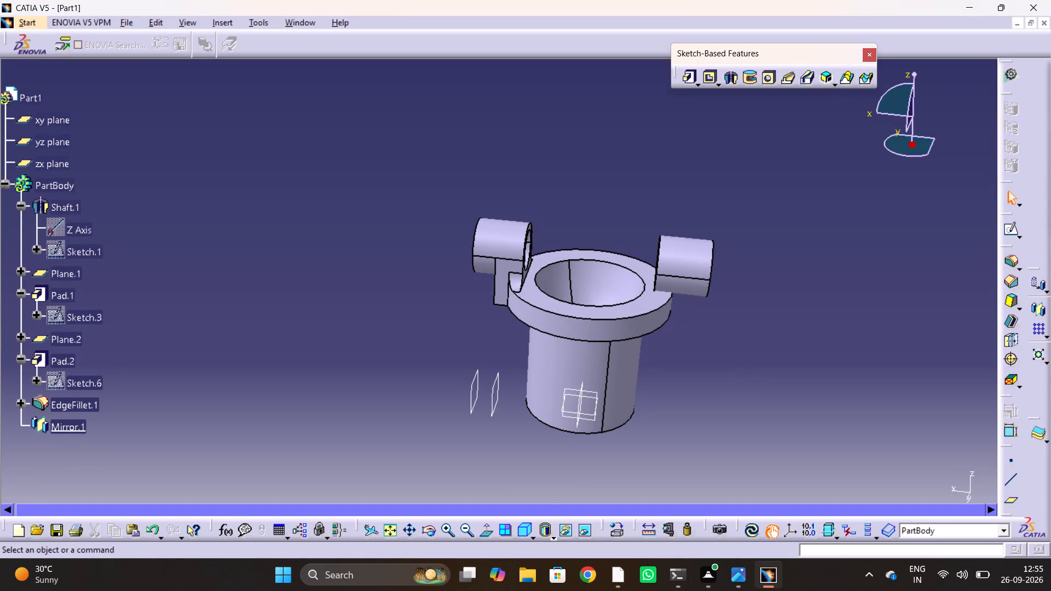
Show the hidden profile sketch Sketch.6 of the joint pad Pad.2.
middle_drag(695, 420, 414, 377)
drag(695, 420, 414, 377)
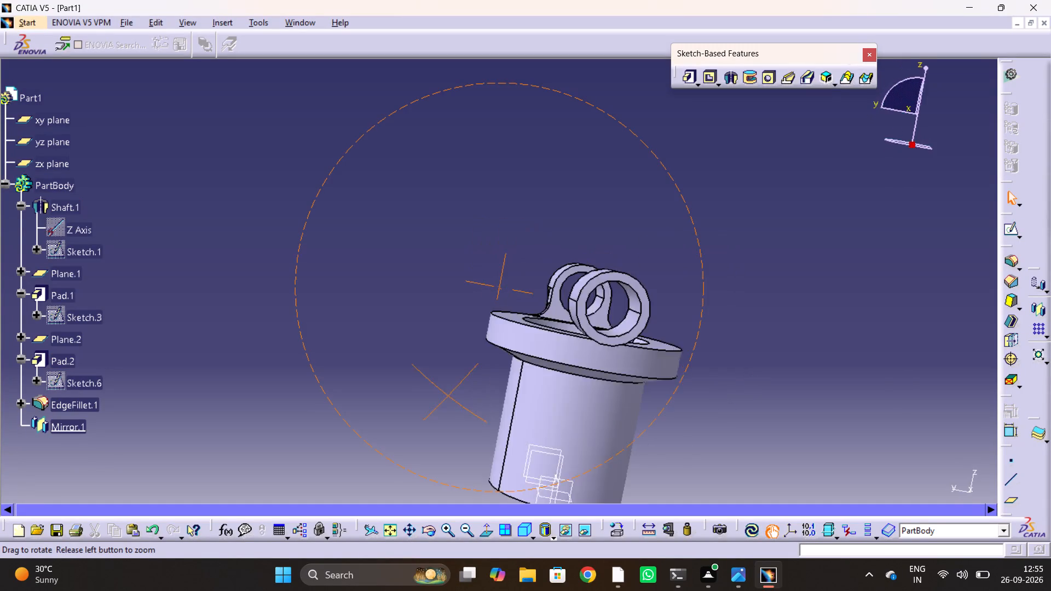
drag(414, 377, 534, 385)
middle_drag(414, 377, 534, 386)
scroll(569, 394, down, 1)
middle_drag(569, 394, 688, 416)
drag(579, 396, 693, 422)
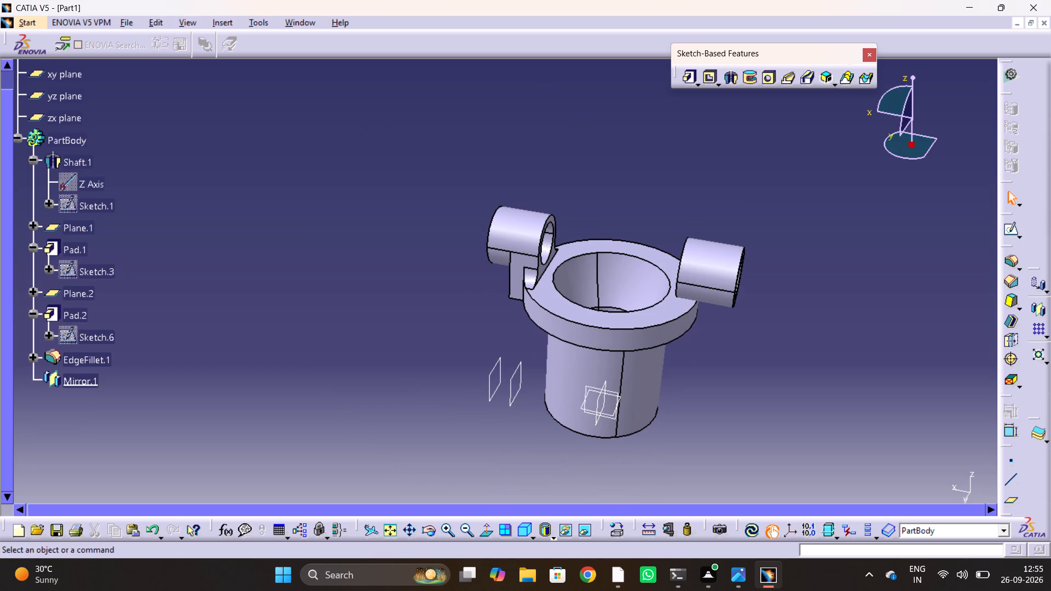
click(34, 294)
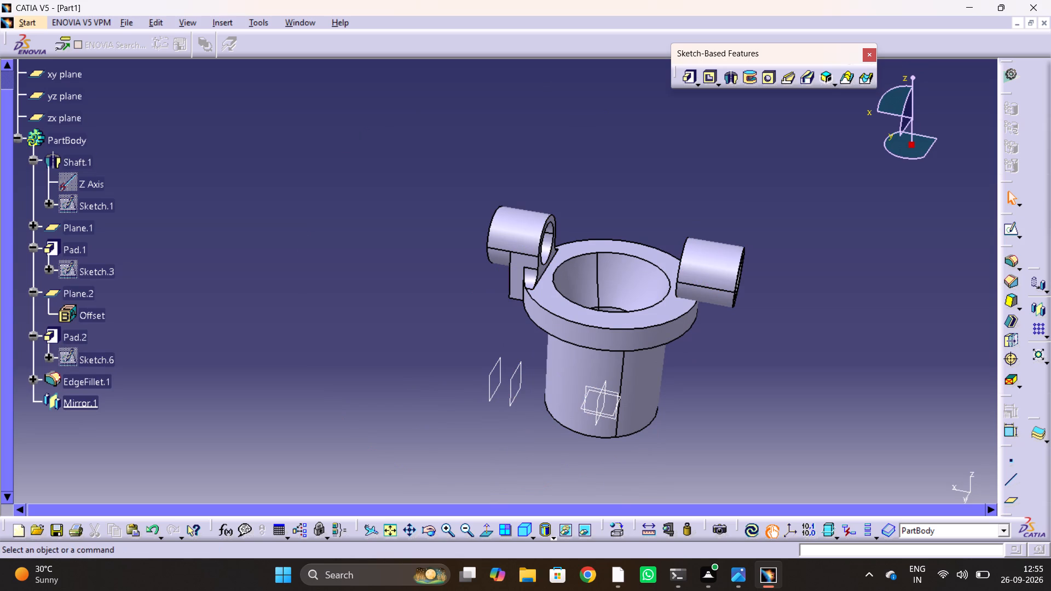
click(85, 358)
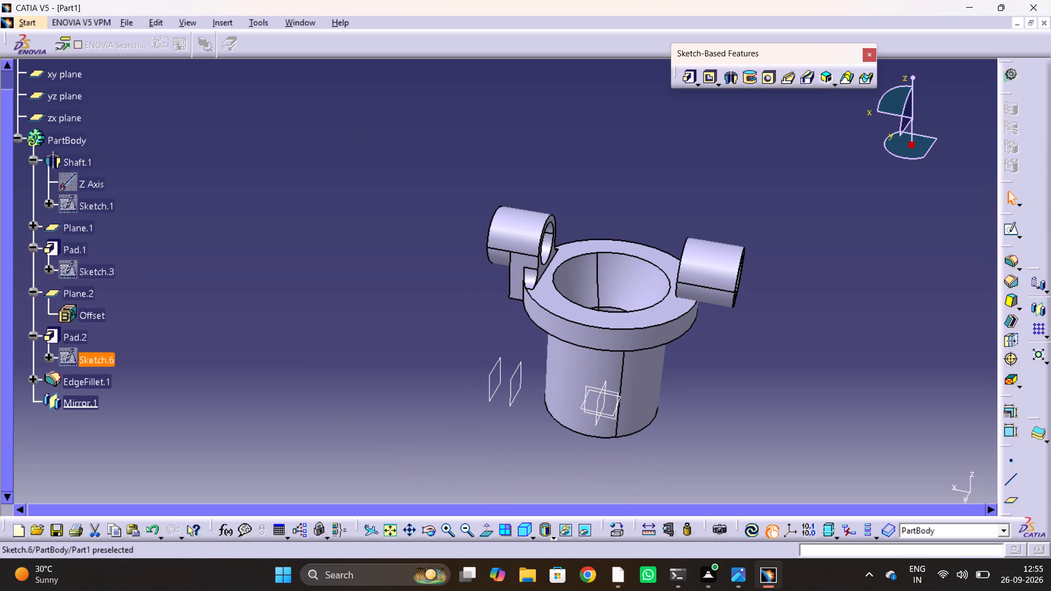
click(64, 338)
click(159, 359)
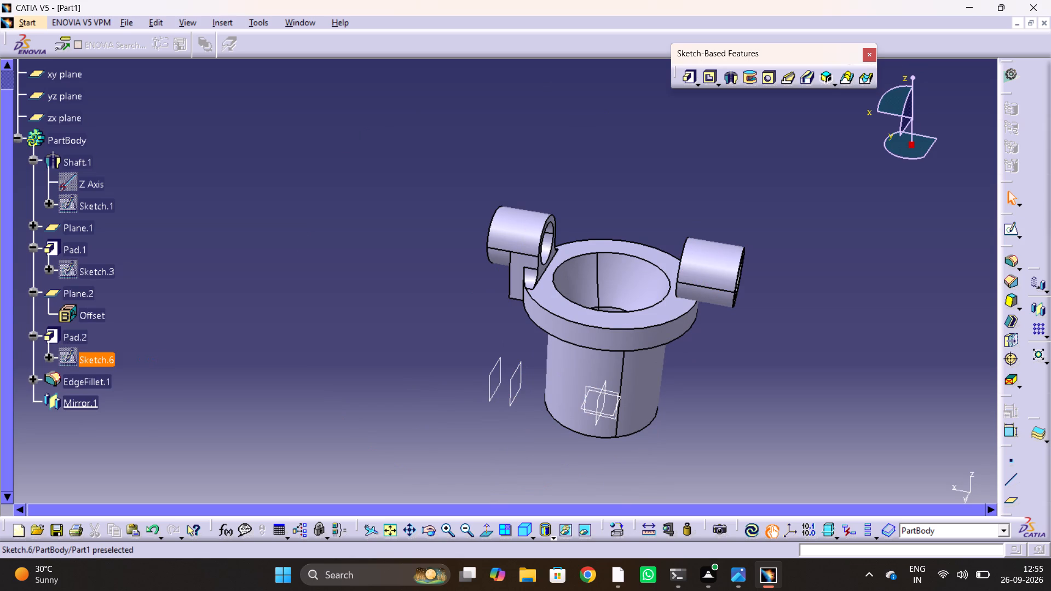
right_click(79, 355)
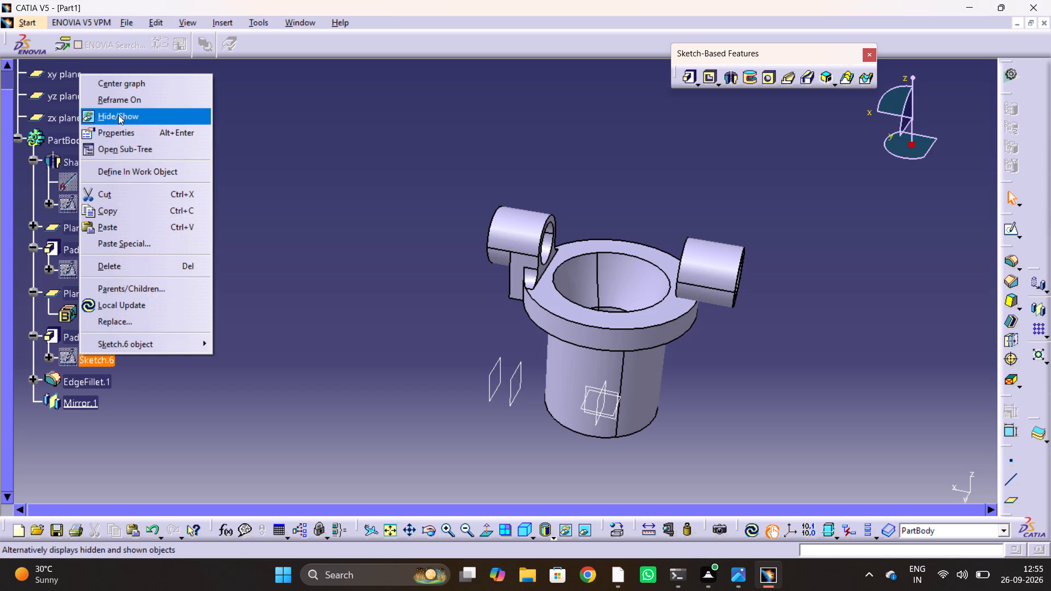
click(118, 115)
click(252, 325)
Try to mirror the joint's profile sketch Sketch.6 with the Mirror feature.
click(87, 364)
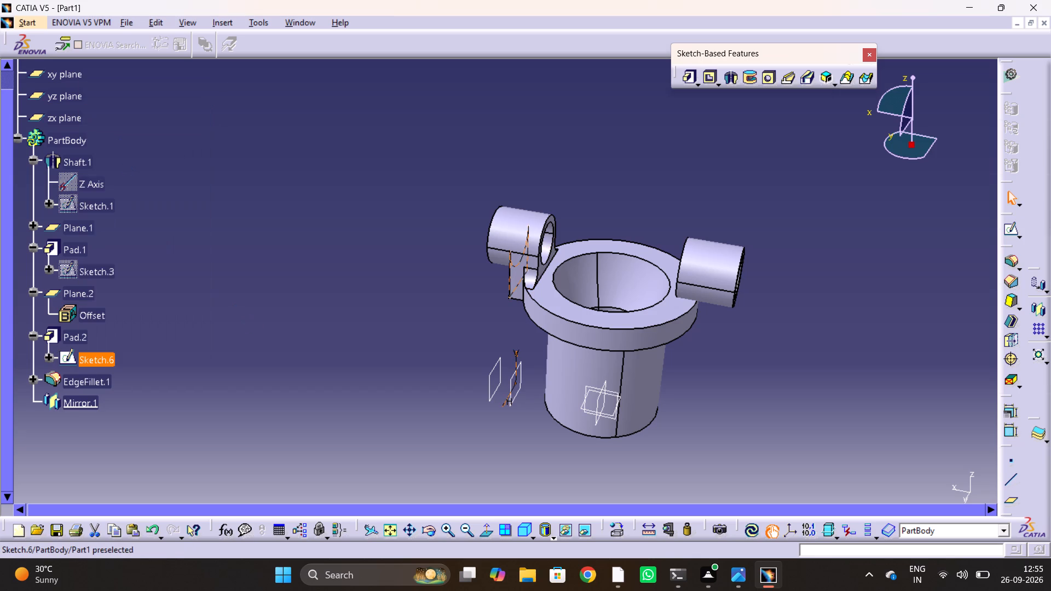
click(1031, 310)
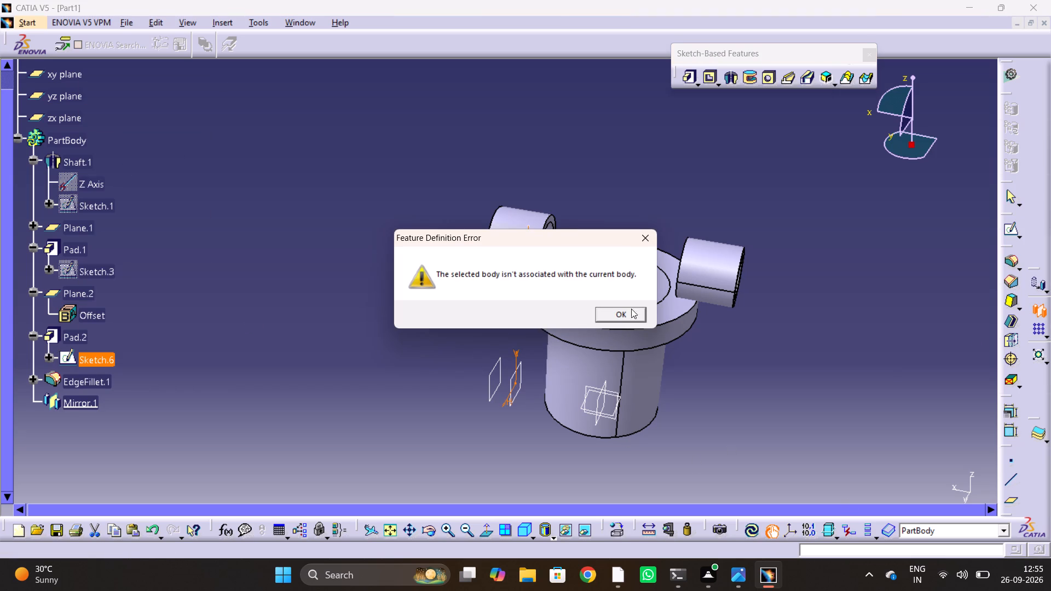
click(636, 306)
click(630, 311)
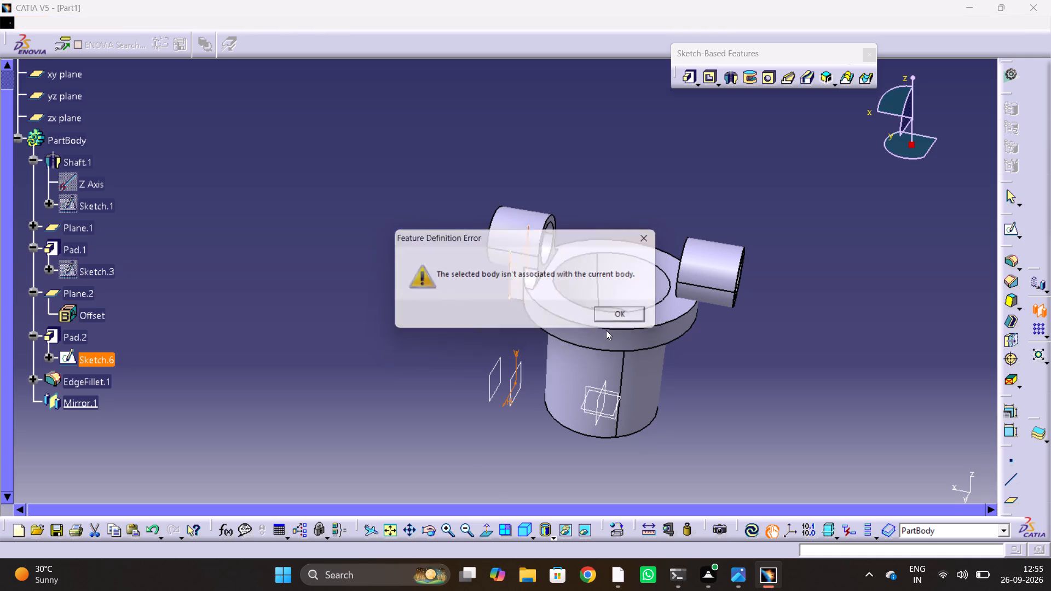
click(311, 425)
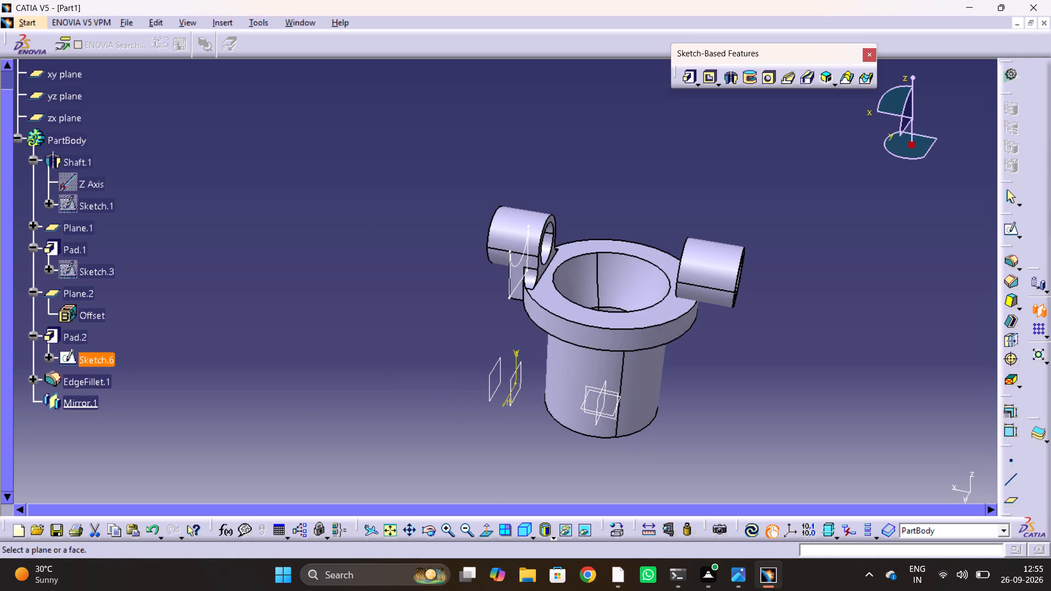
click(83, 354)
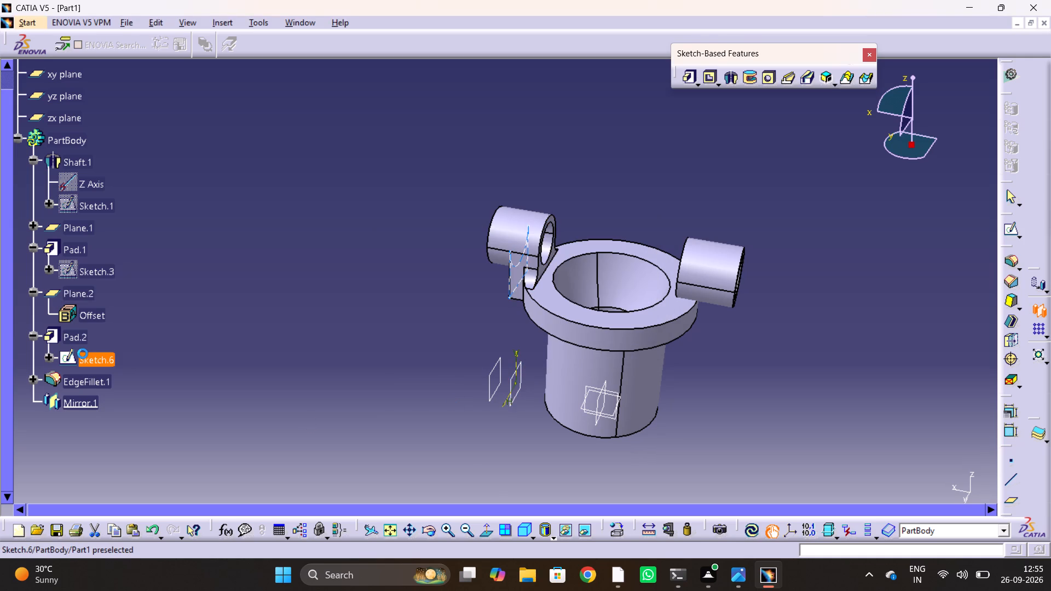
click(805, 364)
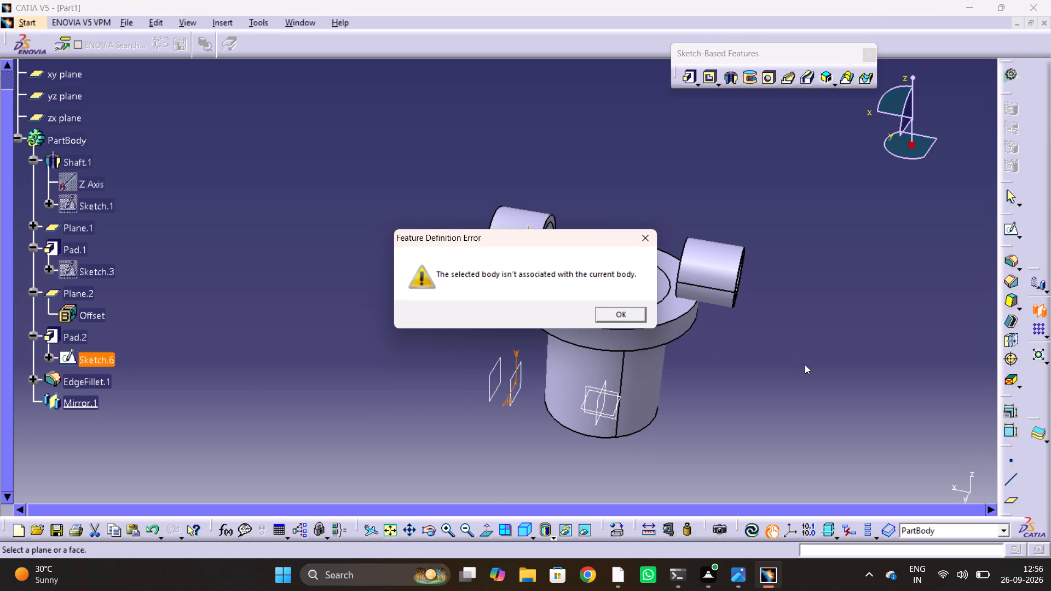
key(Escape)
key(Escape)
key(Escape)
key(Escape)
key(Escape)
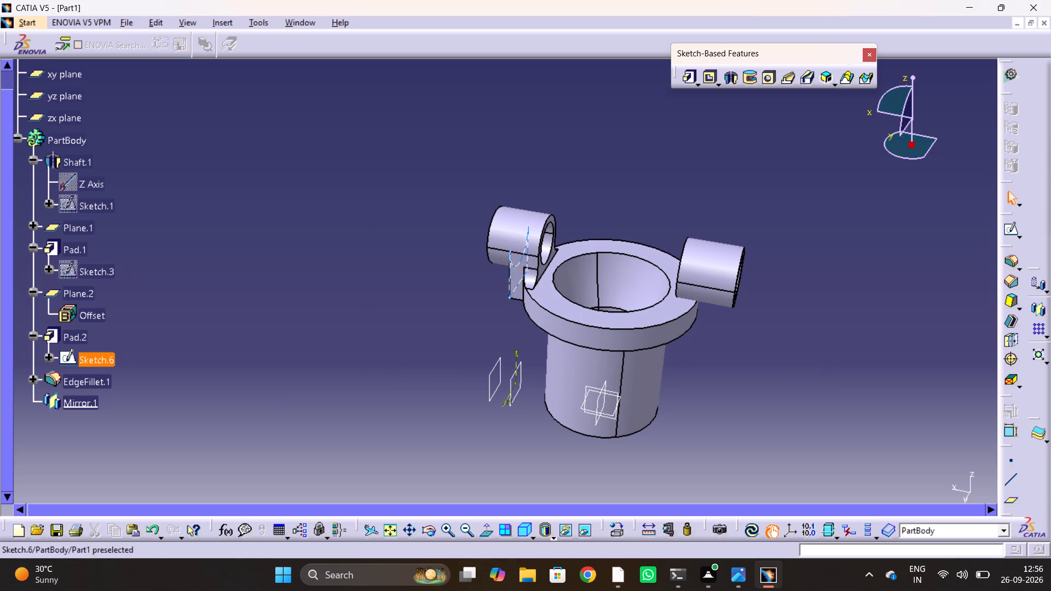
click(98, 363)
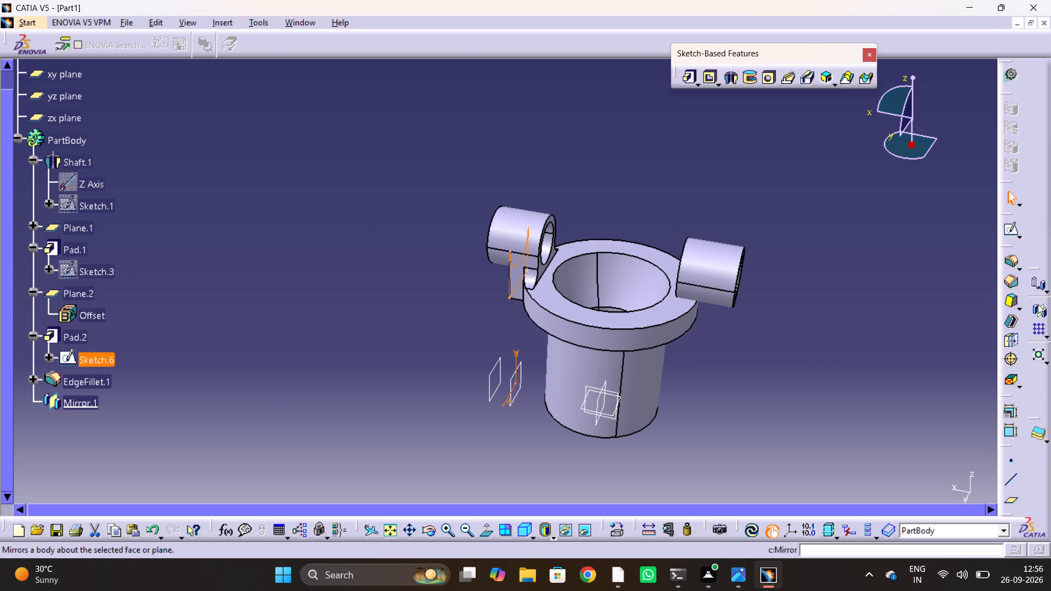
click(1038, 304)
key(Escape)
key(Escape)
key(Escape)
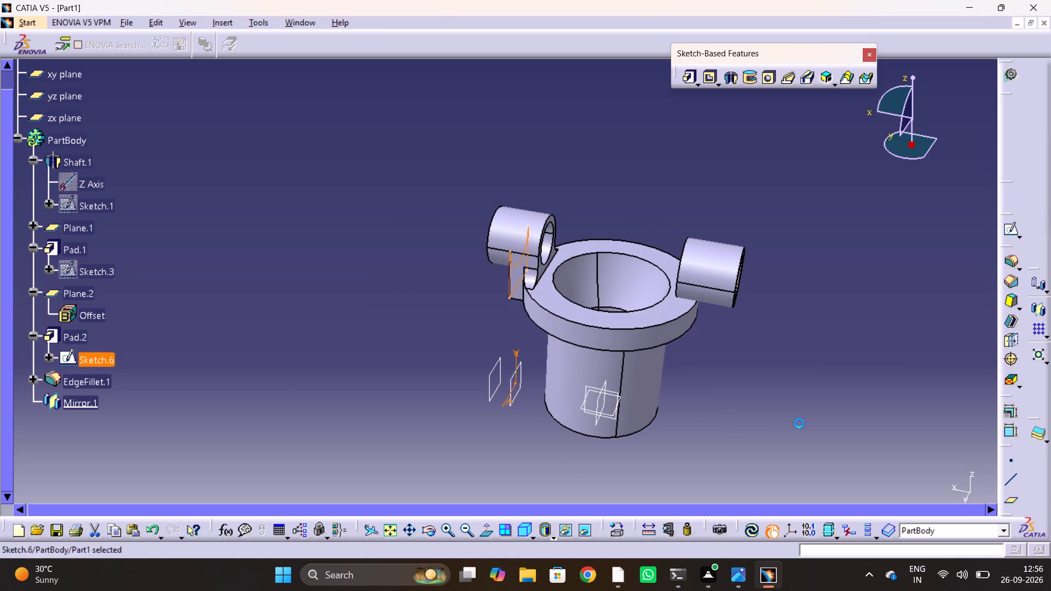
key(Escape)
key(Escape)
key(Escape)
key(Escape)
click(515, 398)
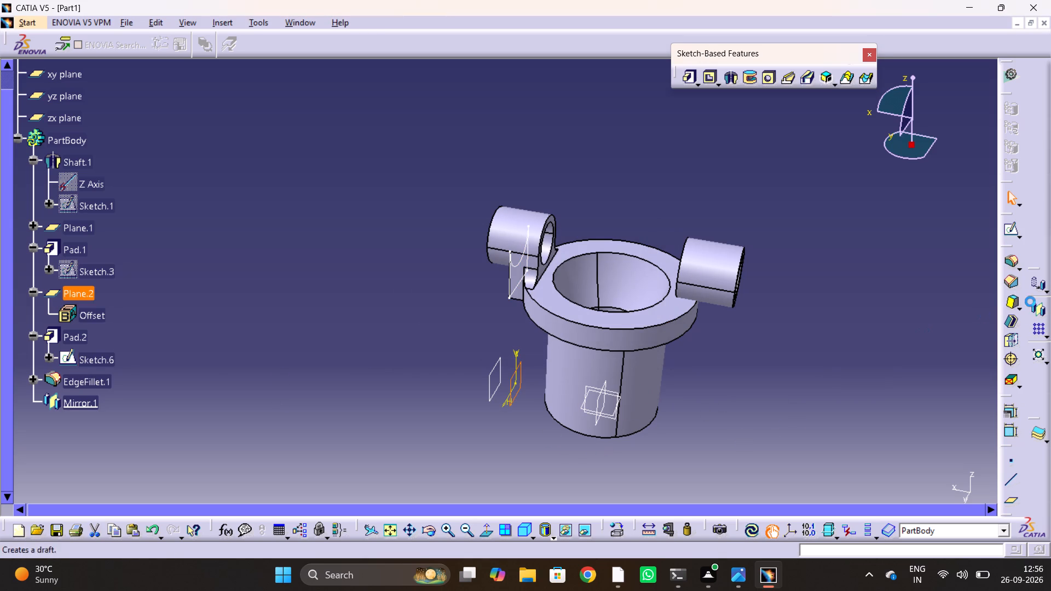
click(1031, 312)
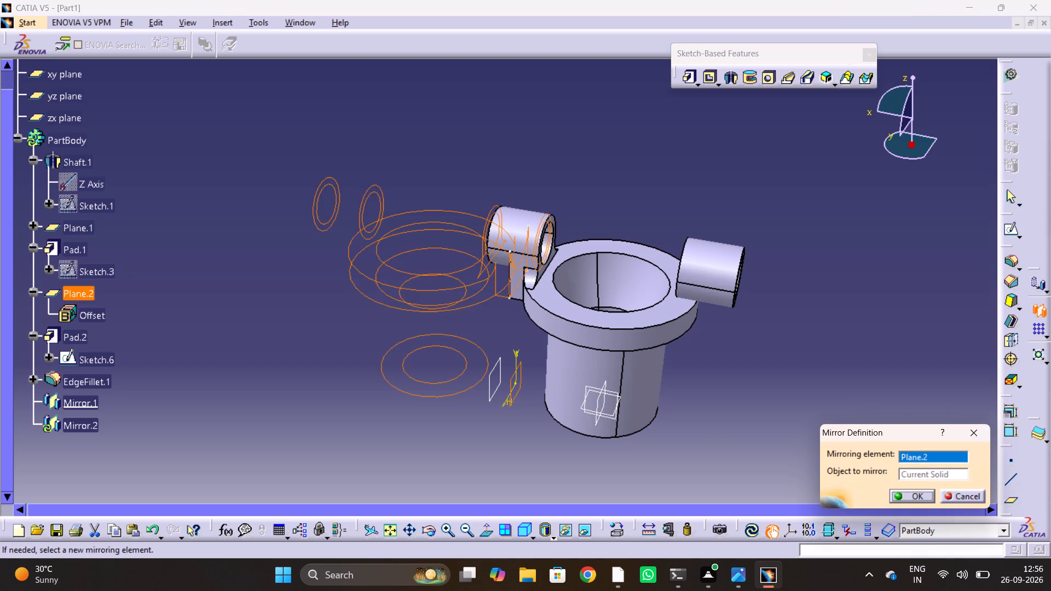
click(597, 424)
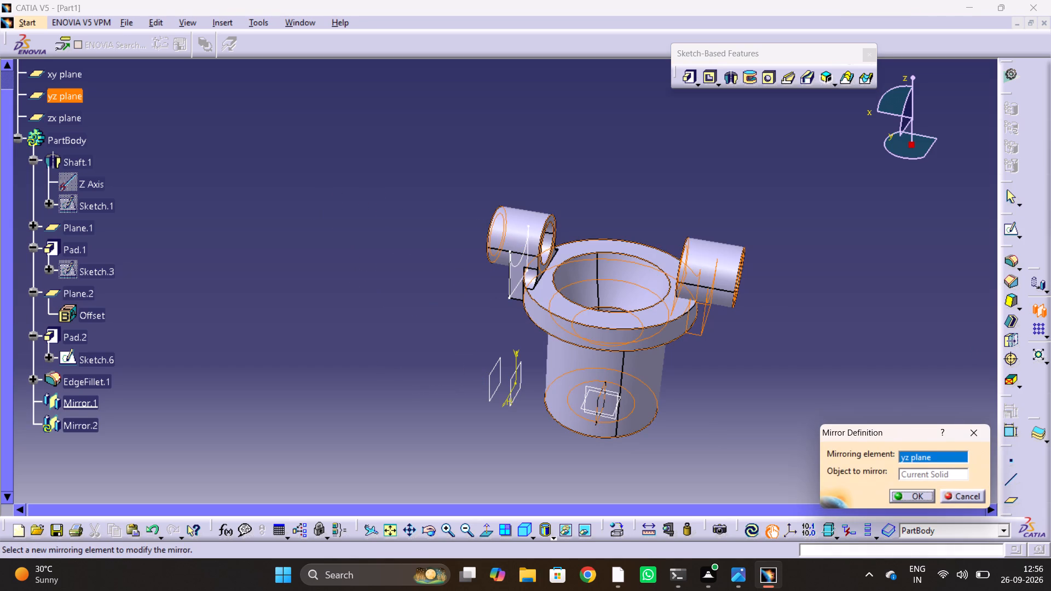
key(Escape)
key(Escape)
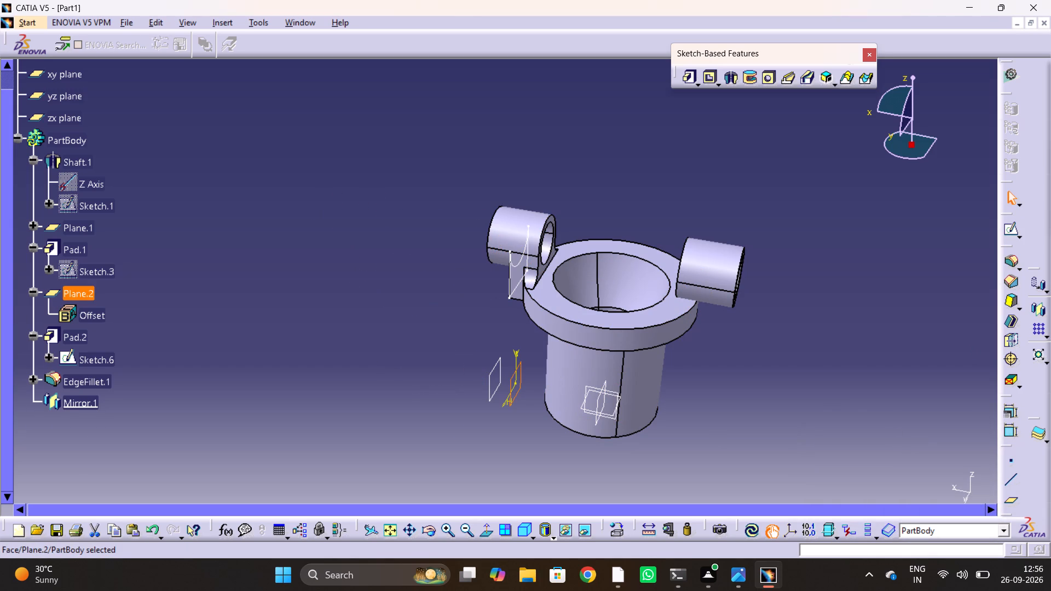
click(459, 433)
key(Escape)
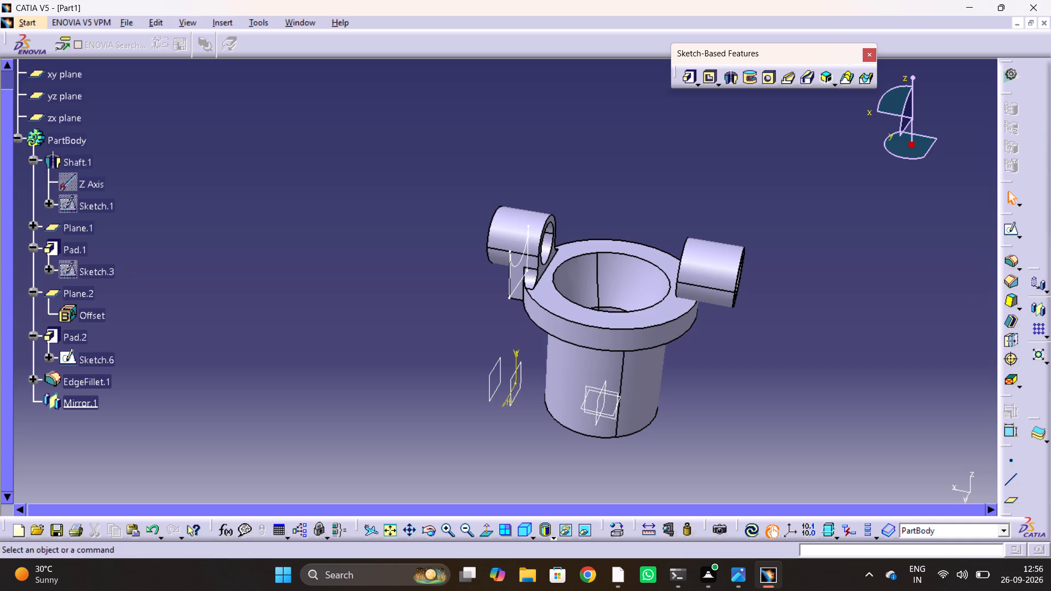
Create a reference plane offset 40 mm from the yz plane in the reversed direction, on the side of the mirrored boss.
click(1013, 497)
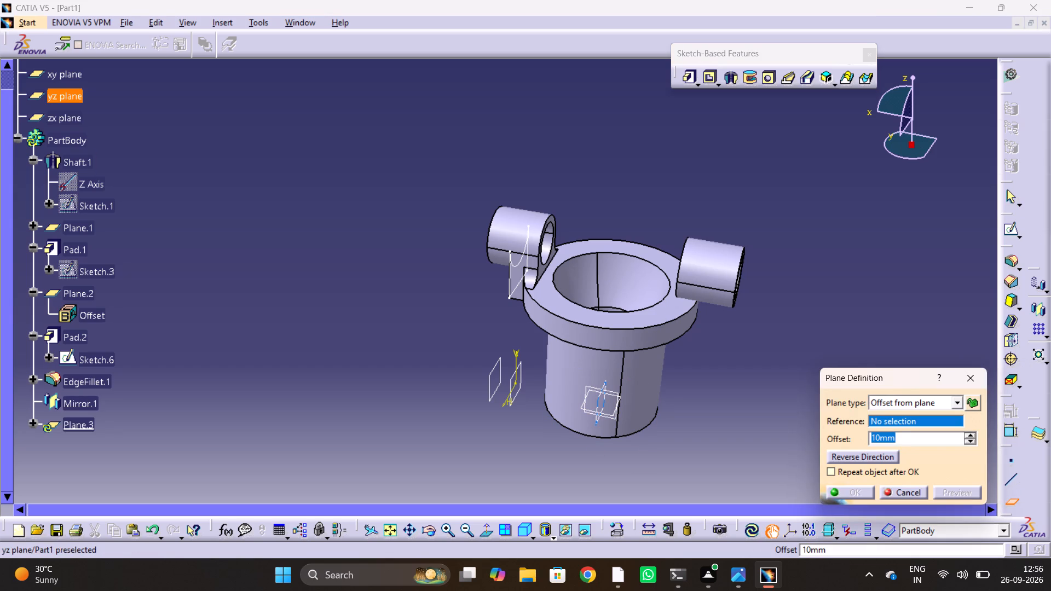
click(597, 424)
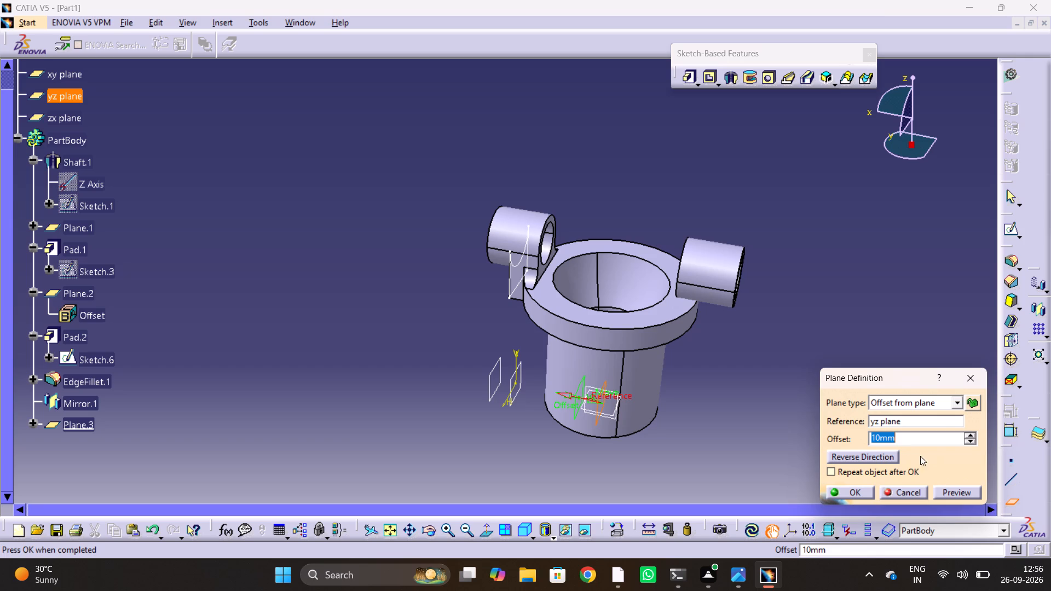
click(876, 456)
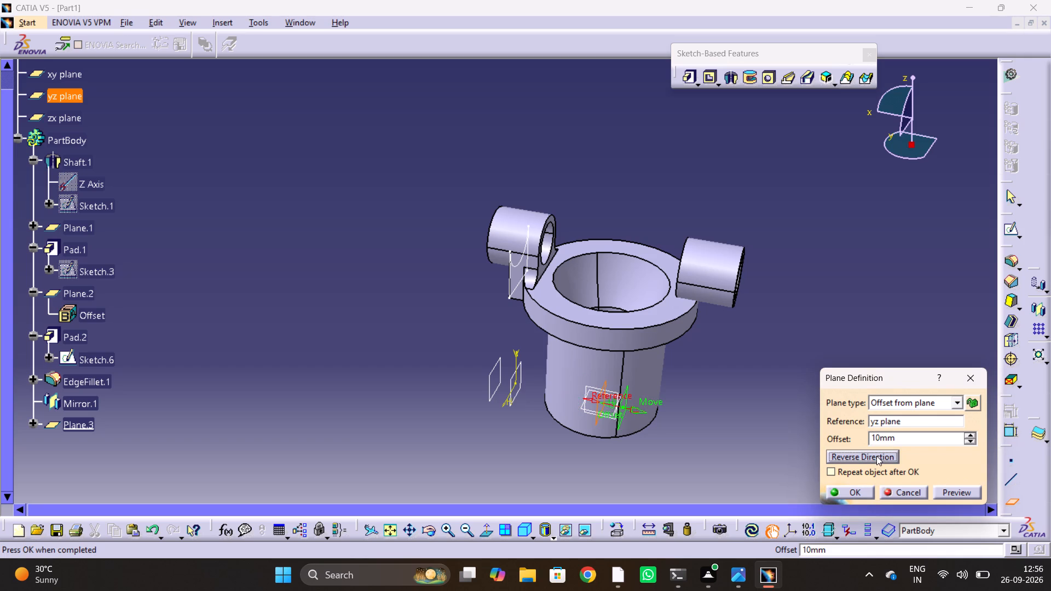
double_click(909, 442)
text(40)
key(Return)
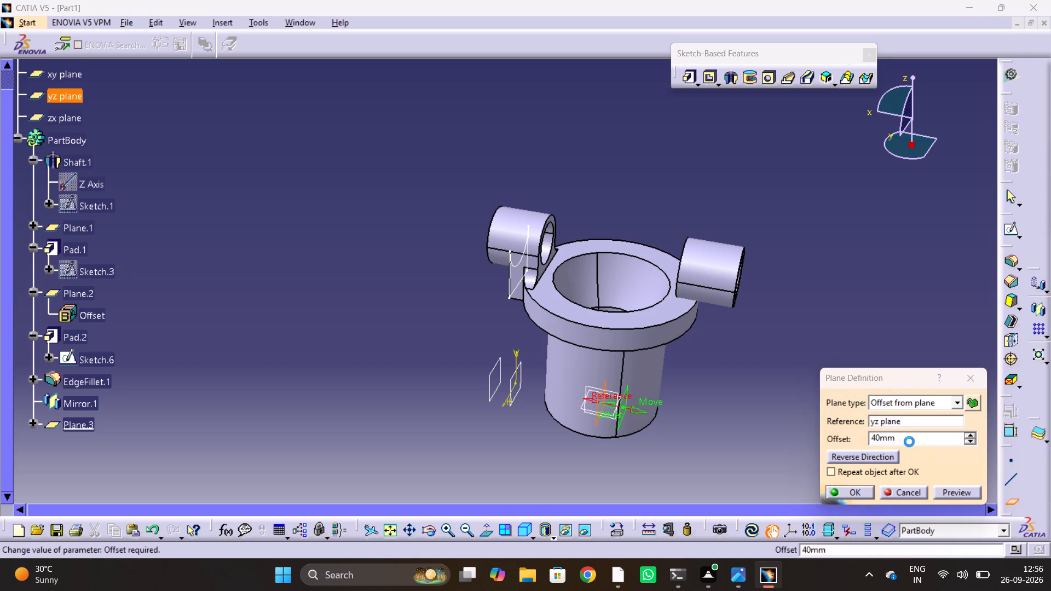
click(796, 434)
Start a sketch on the new 40 mm offset plane Plane.3 for the joint on the mirrored boss's side.
click(684, 439)
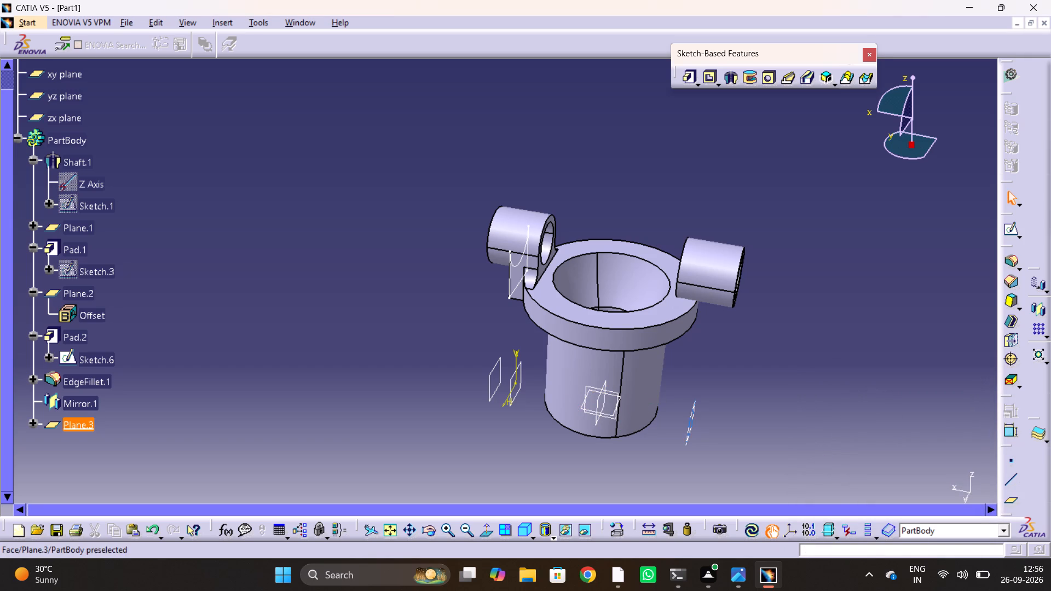
click(686, 443)
click(1013, 237)
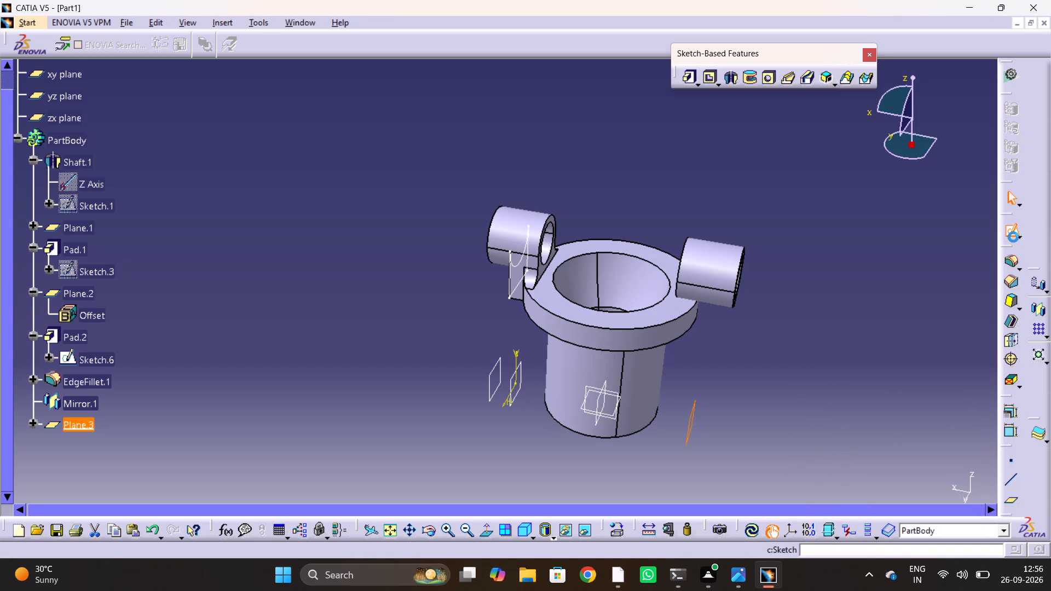
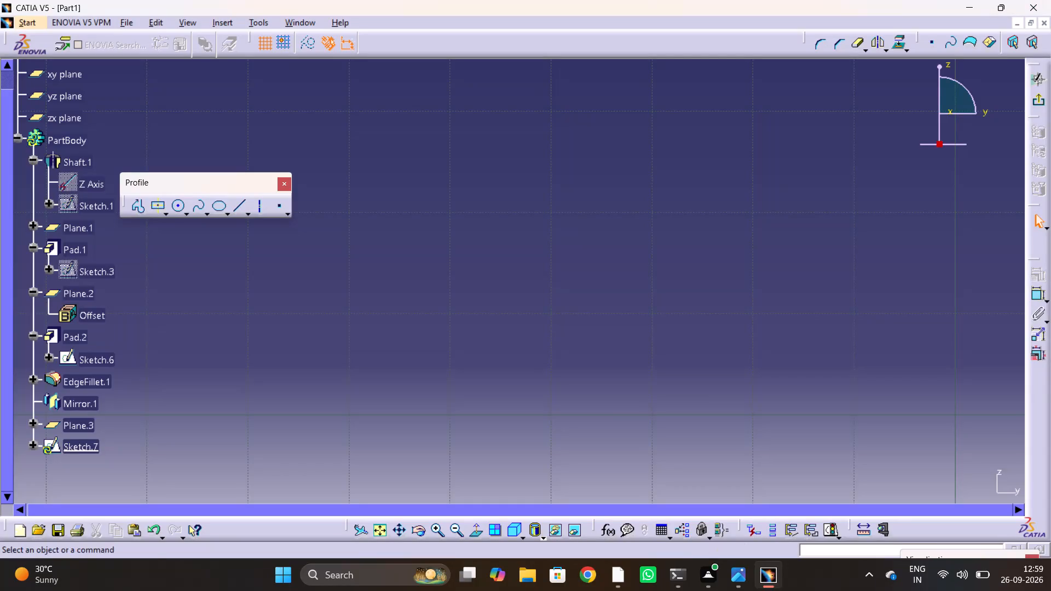
Project one vertical side line of the existing joint profile Sketch.6 onto the new sketch plane with Project 3D Elements.
middle_drag(714, 532, 771, 459)
scroll(771, 459, down, 5)
scroll(666, 407, down, 5)
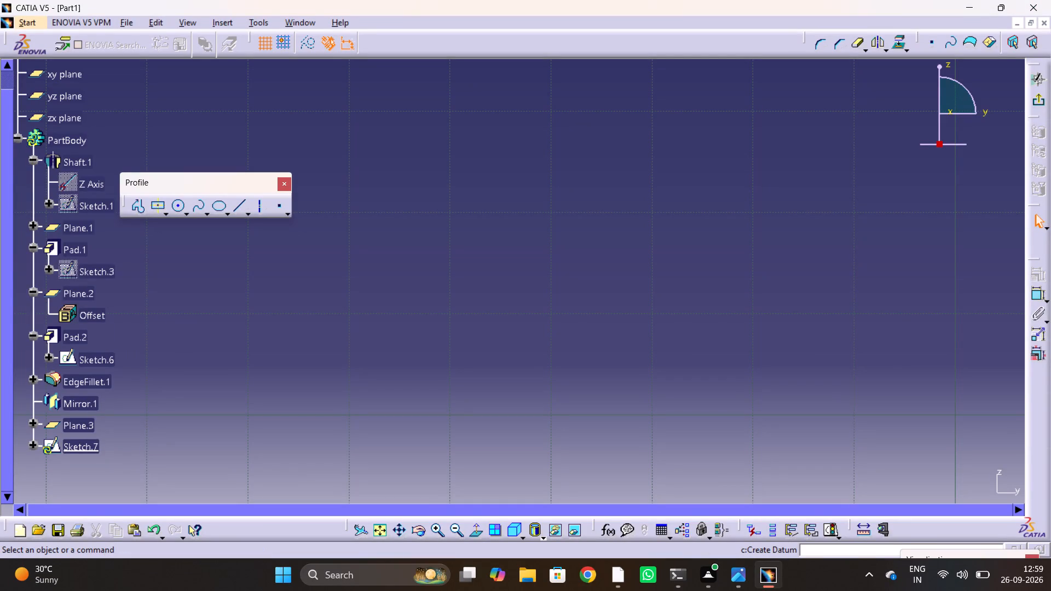
scroll(666, 405, down, 4)
middle_drag(771, 344, 289, 391)
ctrl+middle_drag(619, 303, 628, 444)
ctrl+middle_drag(447, 218, 486, 437)
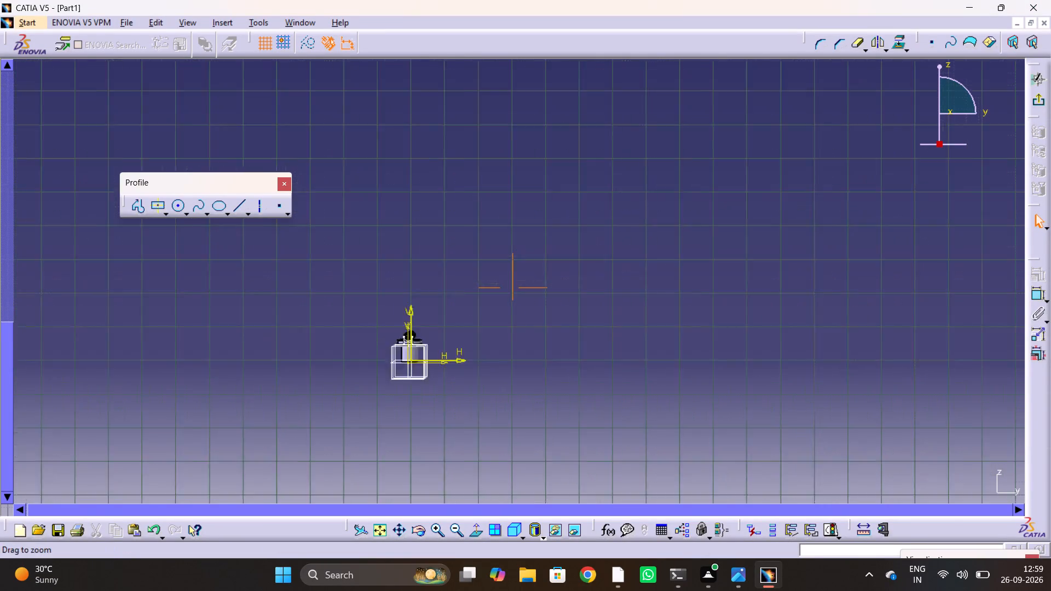
ctrl+middle_drag(486, 437, 487, 446)
ctrl+scroll(465, 379, up, 1)
ctrl+middle_drag(465, 379, 473, 240)
middle_drag(278, 386, 649, 287)
middle_drag(571, 365, 569, 320)
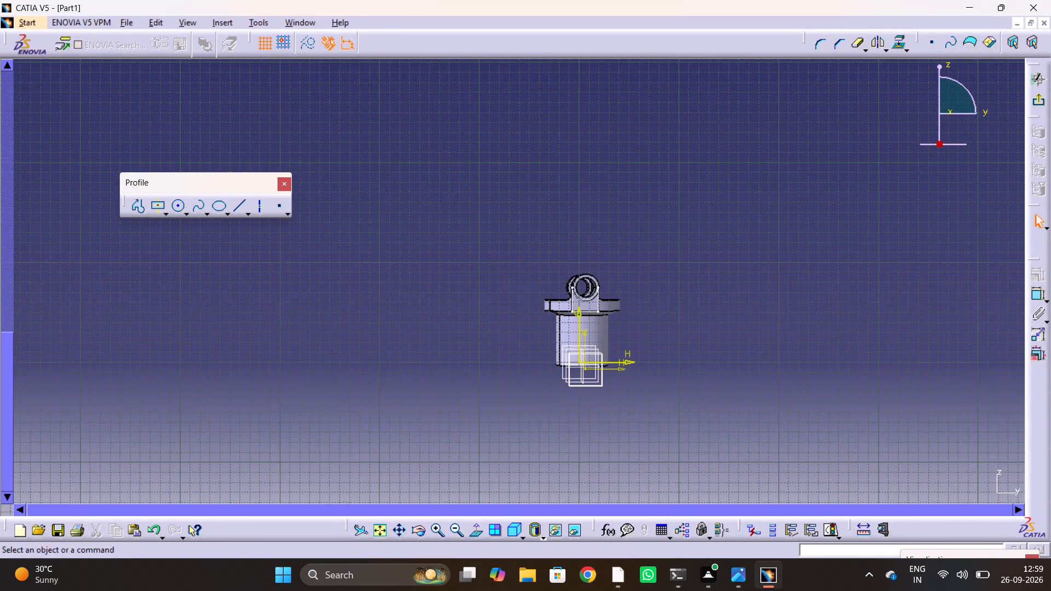
ctrl+middle_drag(619, 320, 697, 260)
ctrl+scroll(707, 257, up, 1)
middle_drag(741, 386, 475, 351)
drag(740, 386, 475, 351)
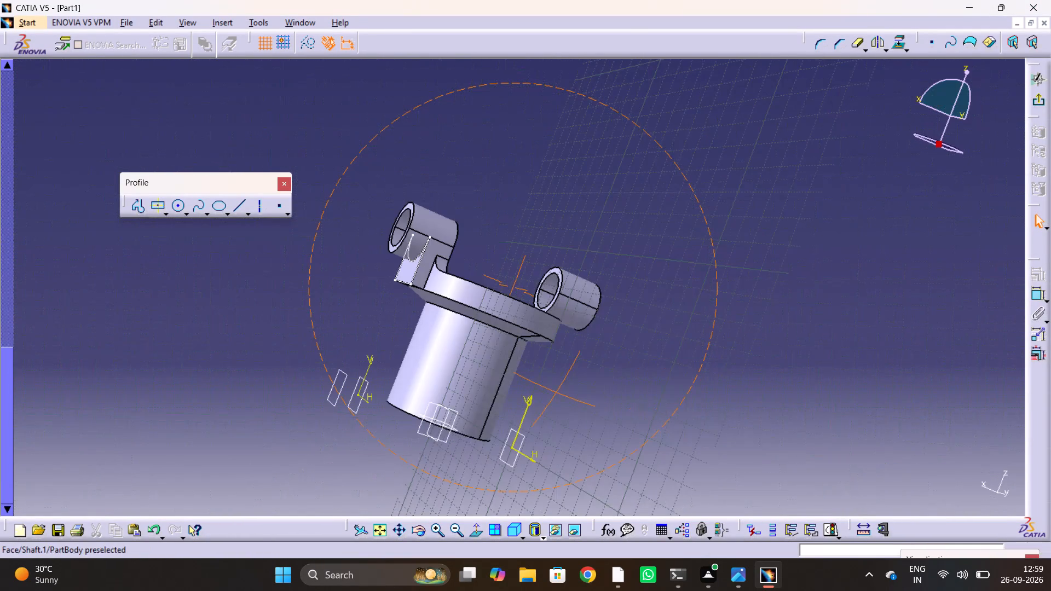
ctrl+middle_drag(476, 348, 510, 309)
middle_drag(505, 323, 662, 384)
drag(505, 323, 662, 384)
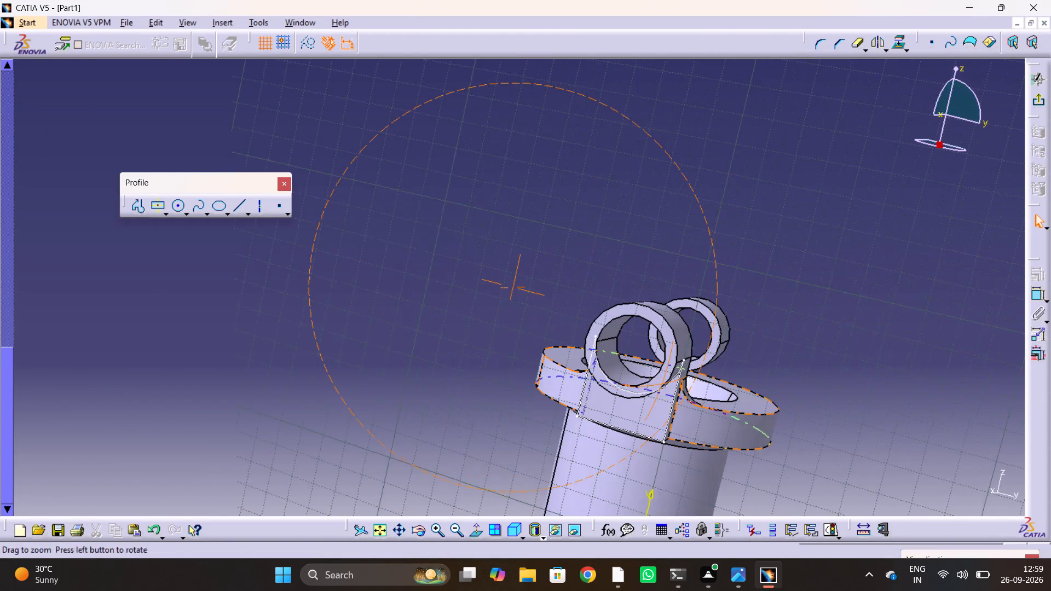
middle_drag(728, 376, 644, 276)
middle_drag(650, 311, 342, 330)
drag(647, 311, 342, 329)
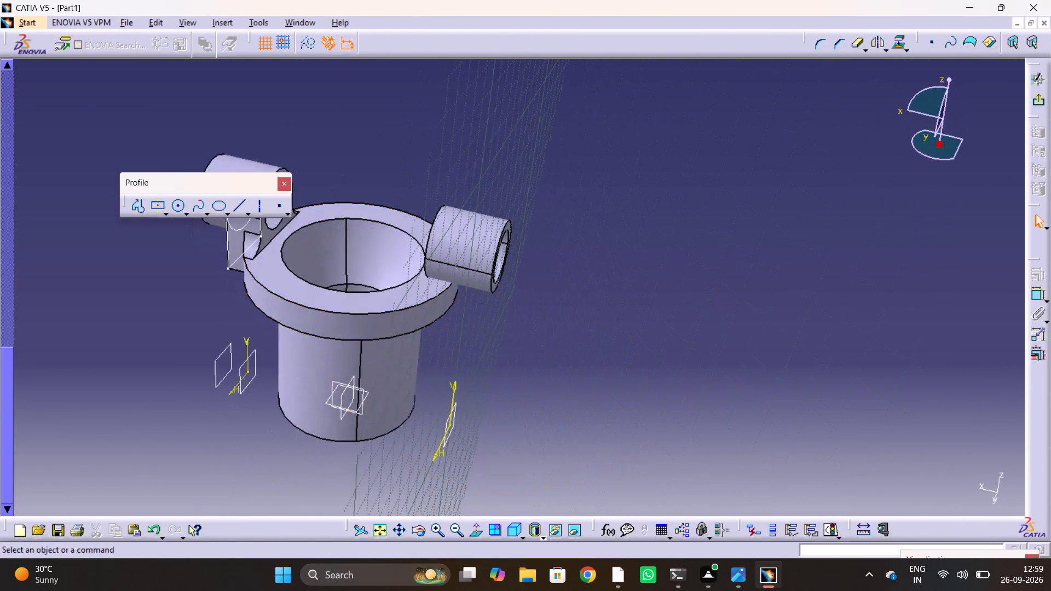
middle_drag(460, 357, 672, 318)
click(900, 35)
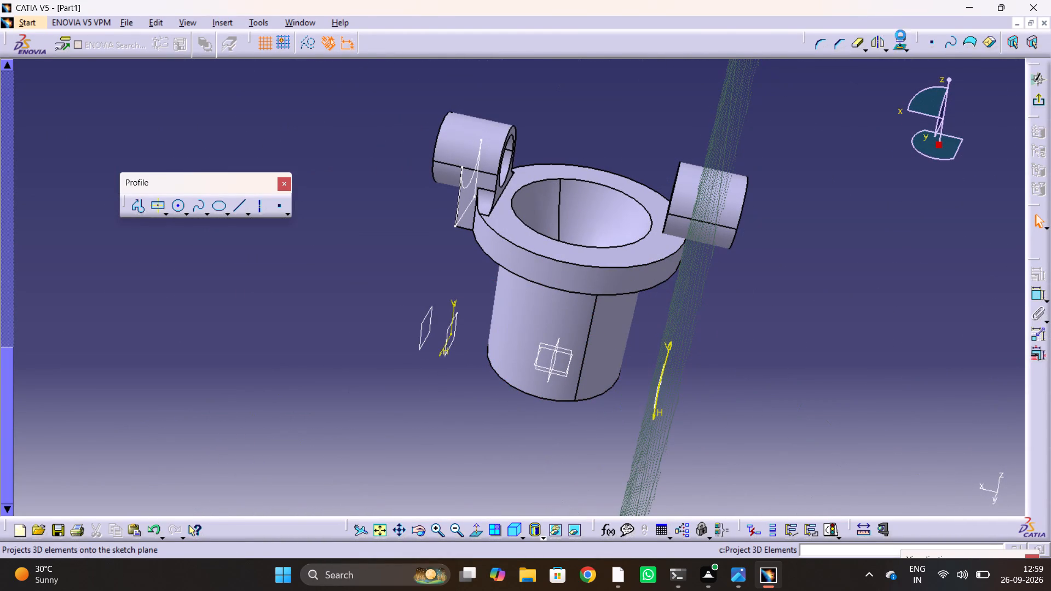
click(459, 211)
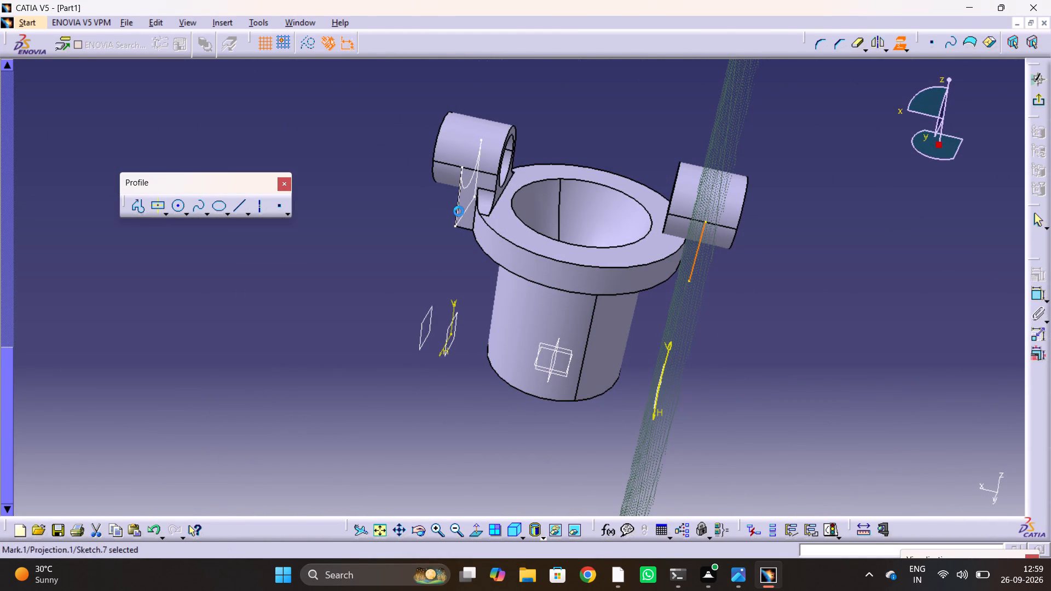
click(463, 216)
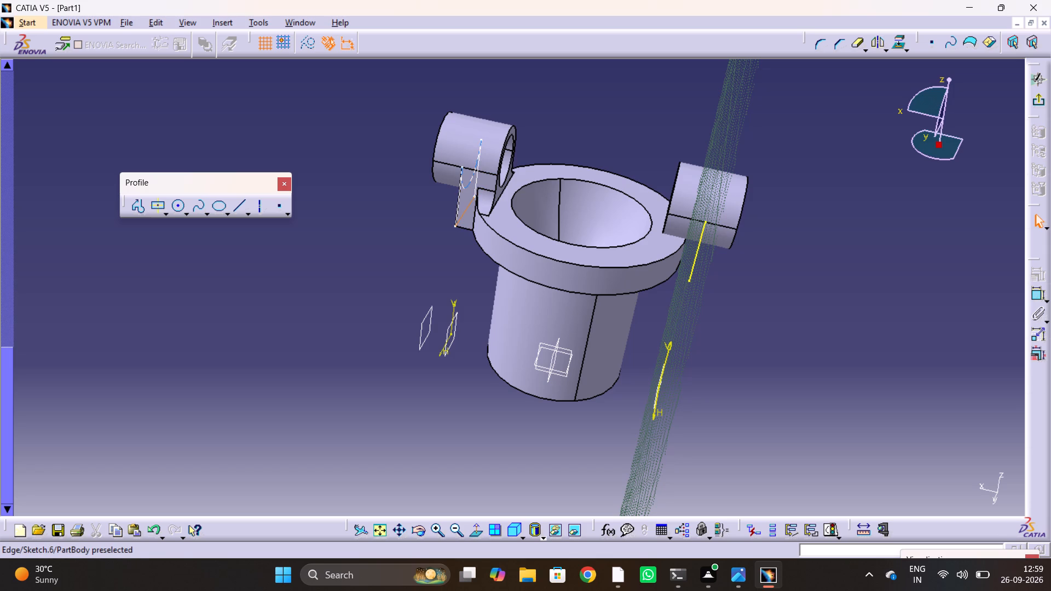
Project the other vertical side line, the arc and the bottom line of Sketch.6 onto the new sketch plane.
middle_drag(690, 329, 544, 277)
scroll(690, 329, down, 1)
drag(690, 329, 544, 277)
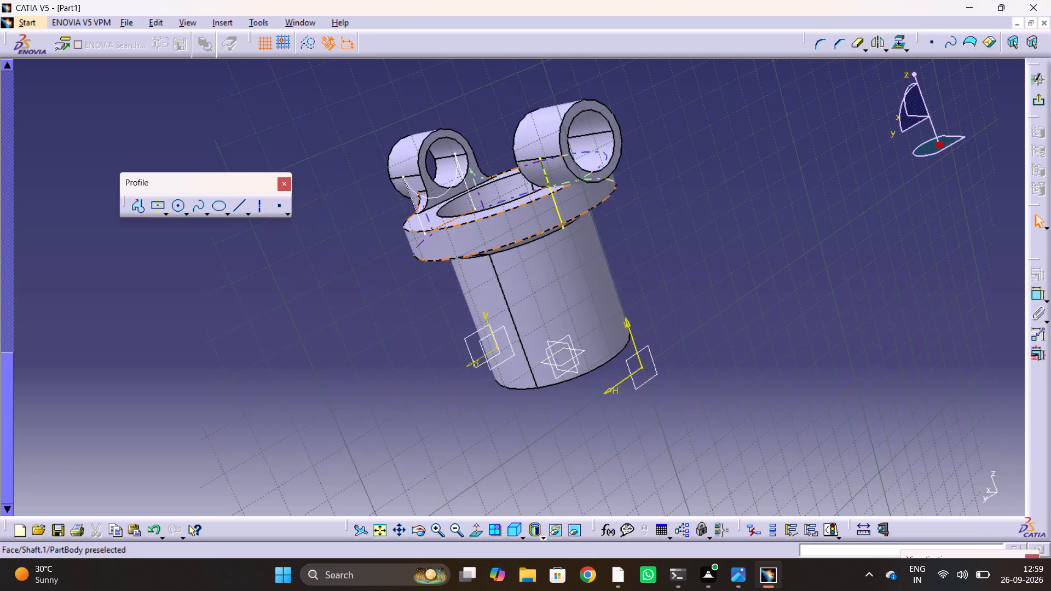
ctrl+middle_drag(645, 169, 682, 120)
middle_drag(555, 186, 594, 251)
drag(555, 186, 593, 250)
click(829, 361)
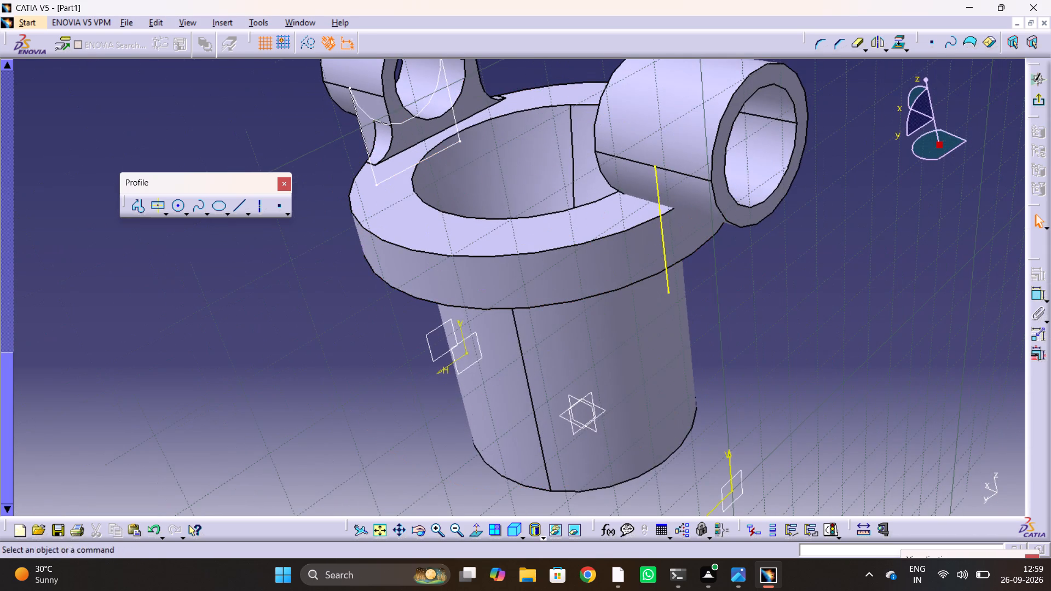
middle_drag(302, 318, 402, 418)
double_click(897, 42)
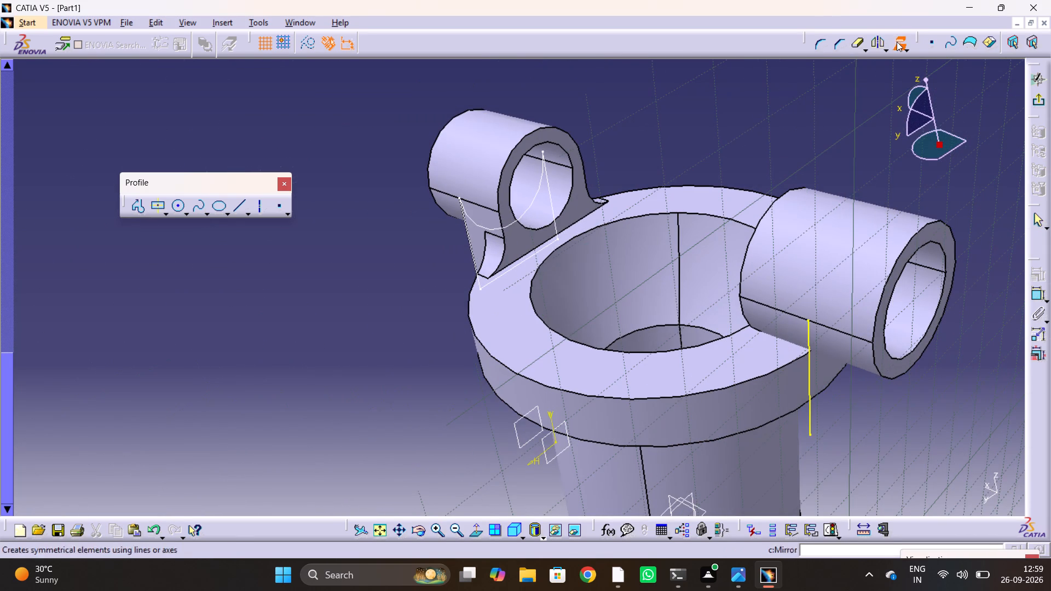
click(549, 195)
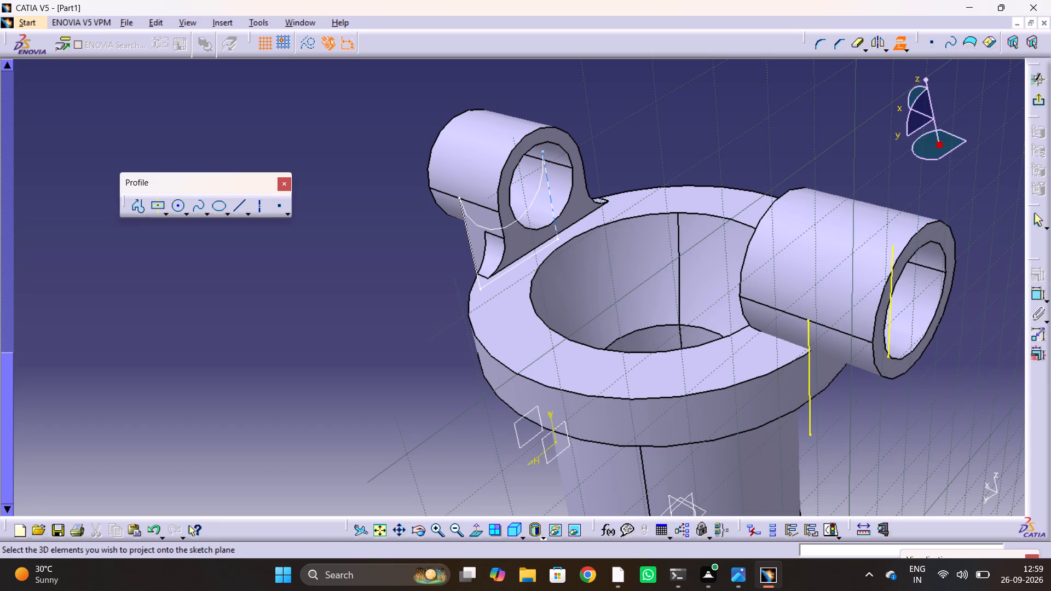
click(531, 202)
click(521, 266)
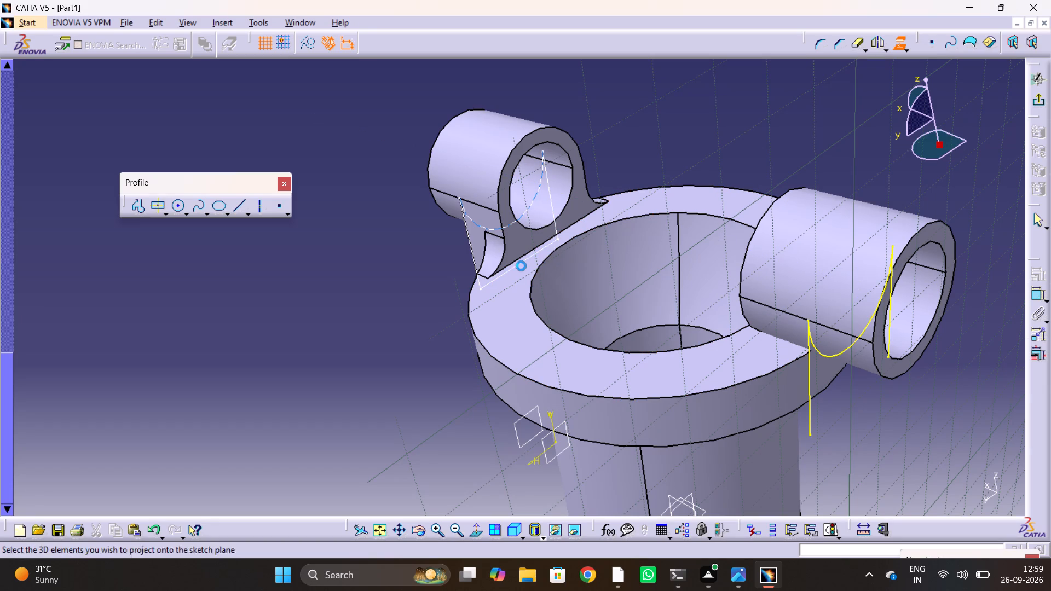
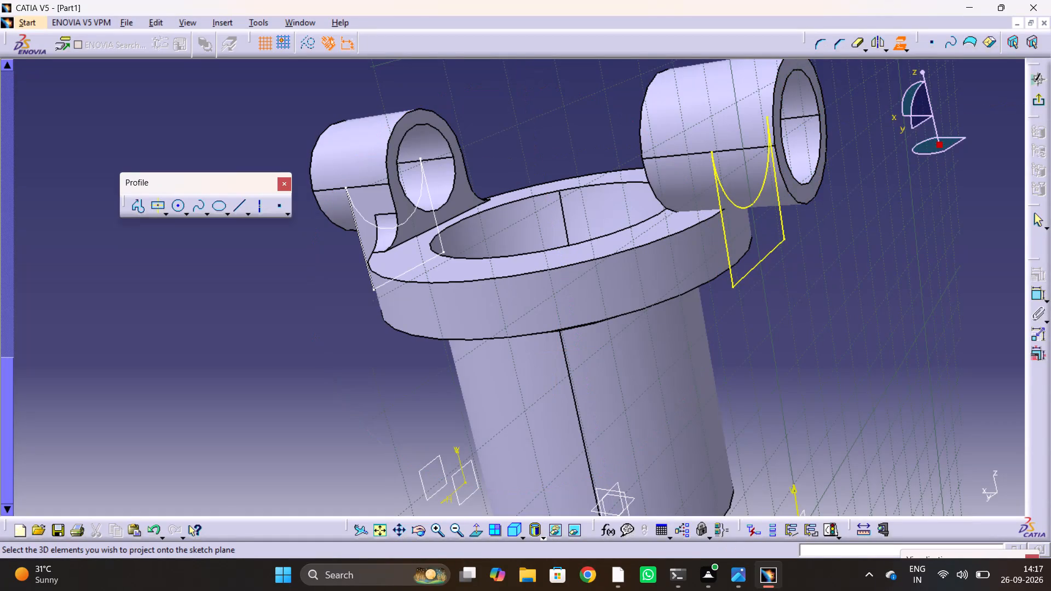
Finish the projected joint profile sketch and return to the 3D part.
key(Escape)
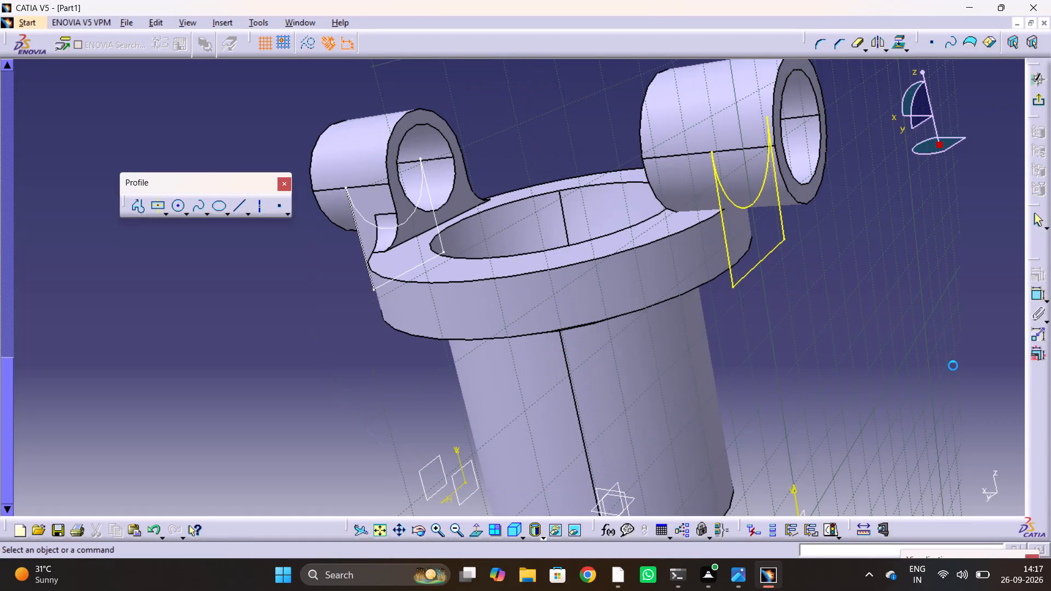
key(Escape)
key(Escape)
key(Escape)
key(Escape)
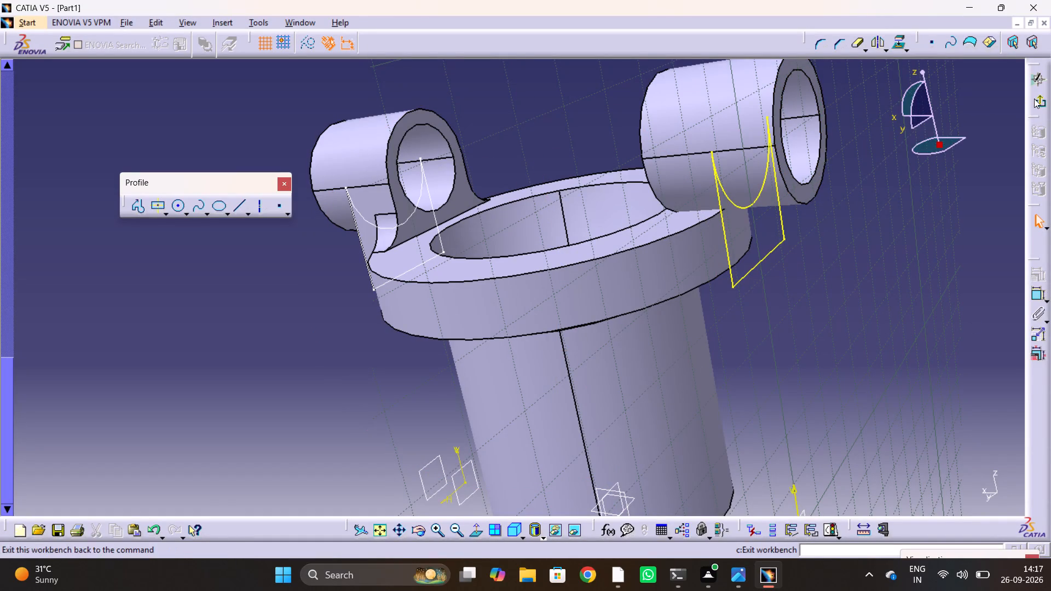
click(1034, 99)
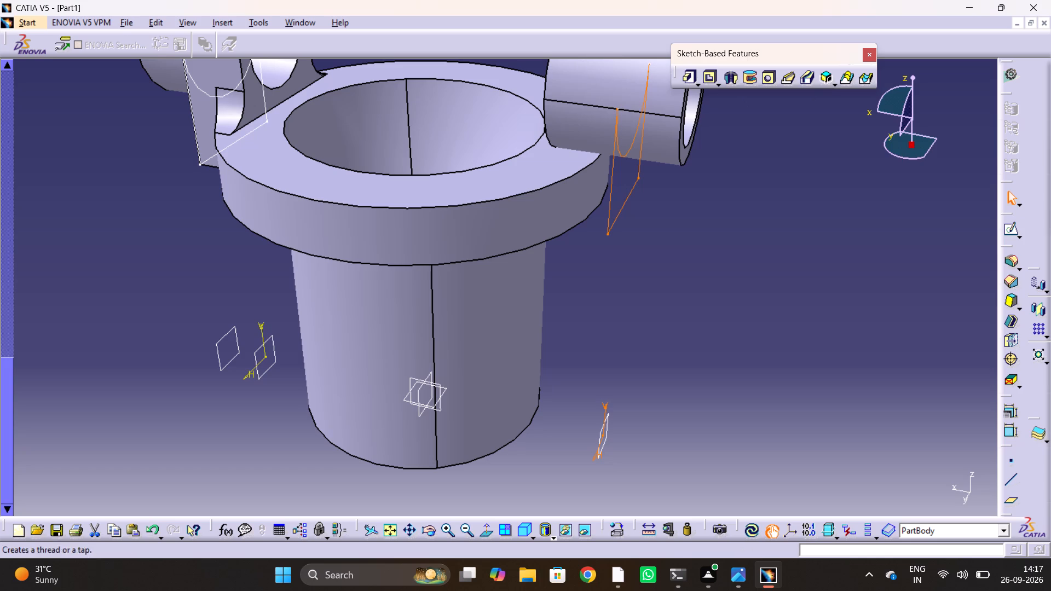
Pad the projected joint profile (Sketch.7) up to plane, using the mirrored boss's inner ring face as limit with 0 mm offset.
click(689, 76)
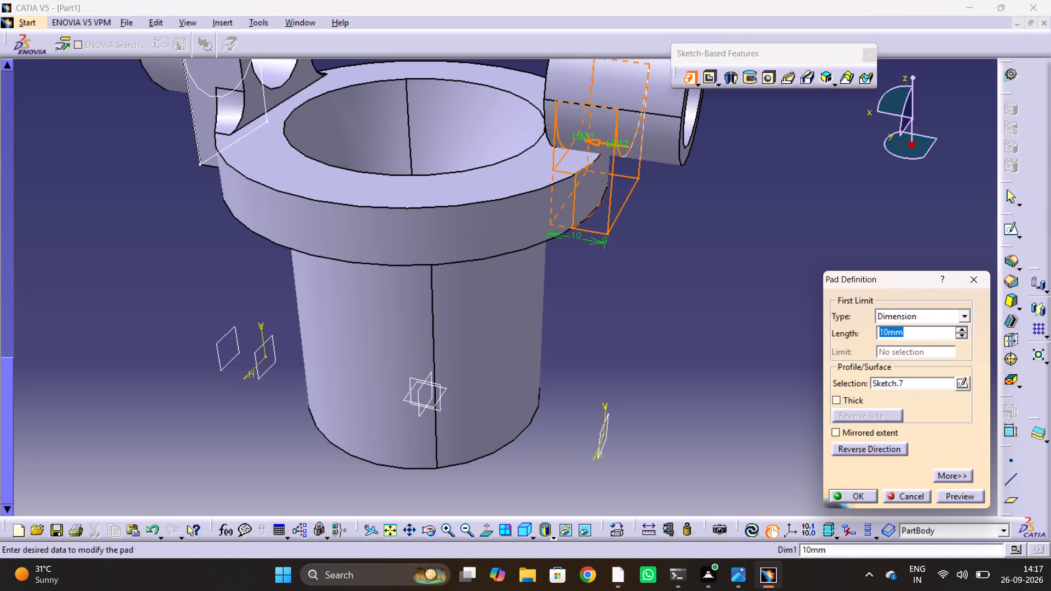
click(956, 486)
click(957, 505)
click(957, 502)
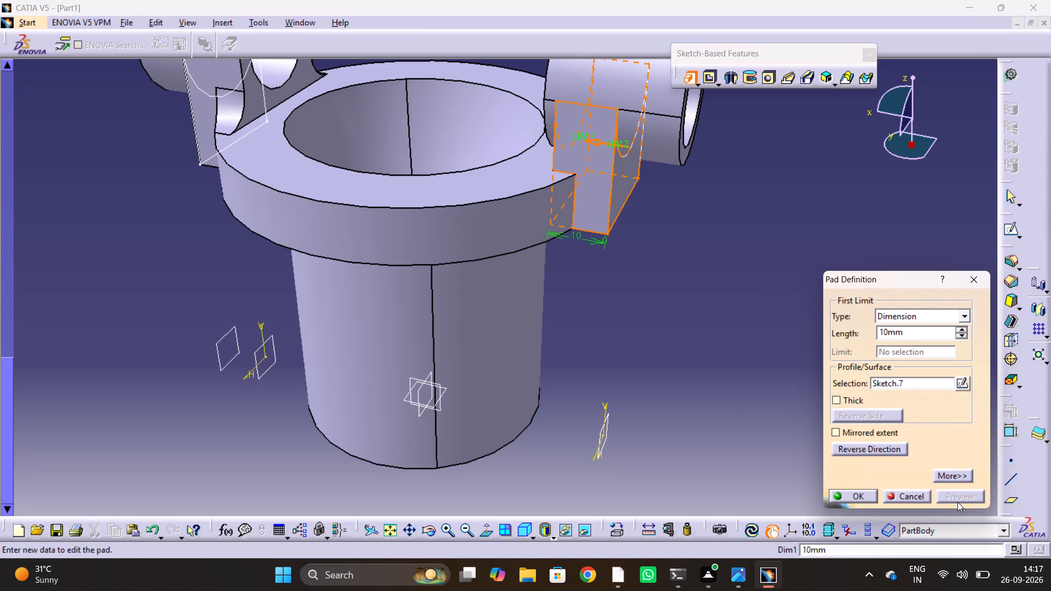
middle_drag(581, 412, 645, 372)
drag(578, 412, 645, 372)
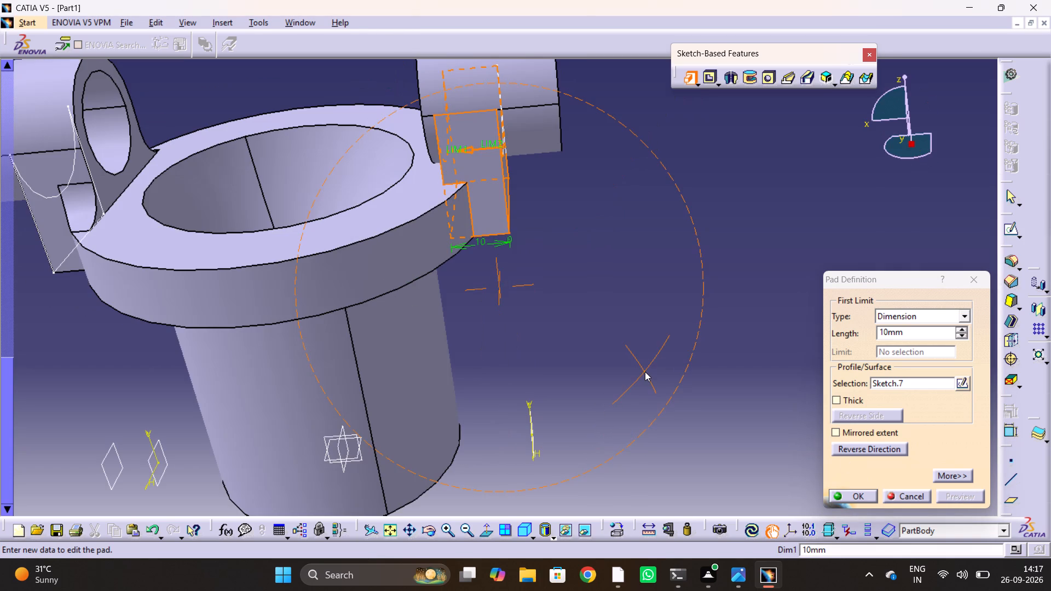
click(966, 318)
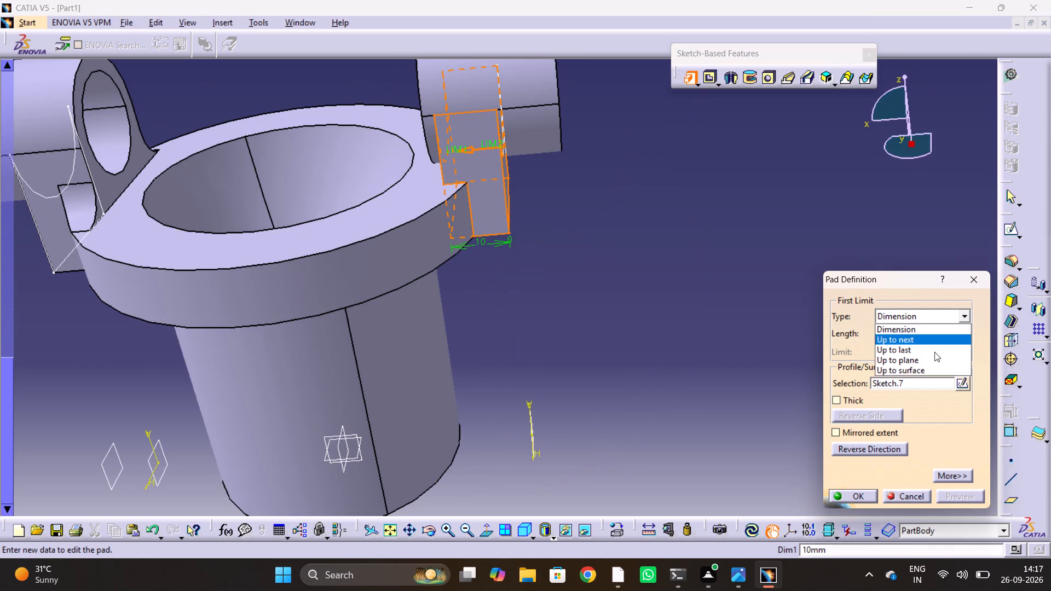
drag(922, 367, 925, 358)
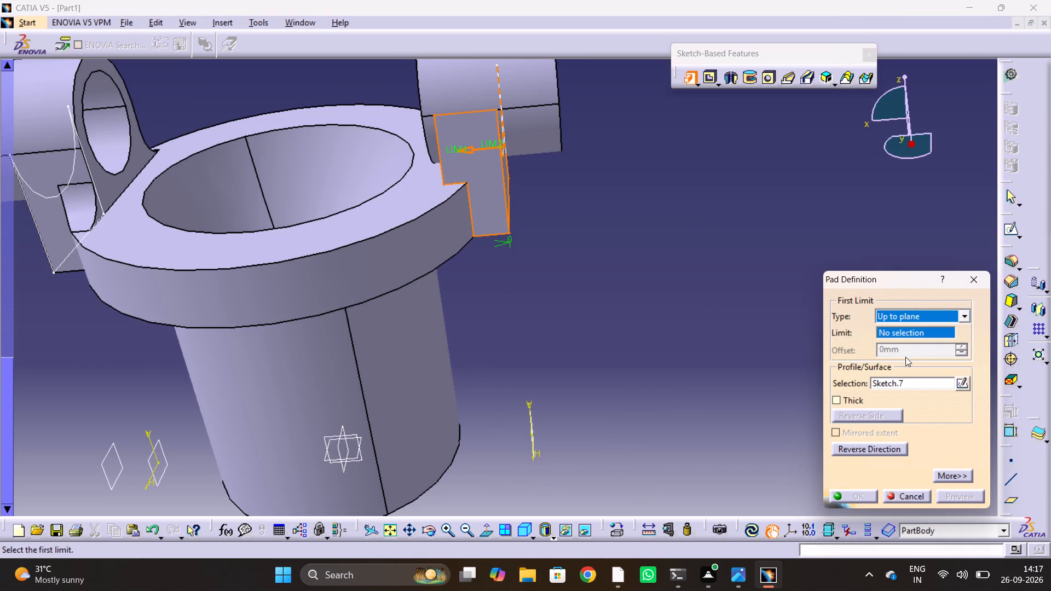
middle_drag(480, 215, 678, 333)
middle_drag(671, 332, 746, 337)
drag(671, 332, 746, 337)
click(326, 178)
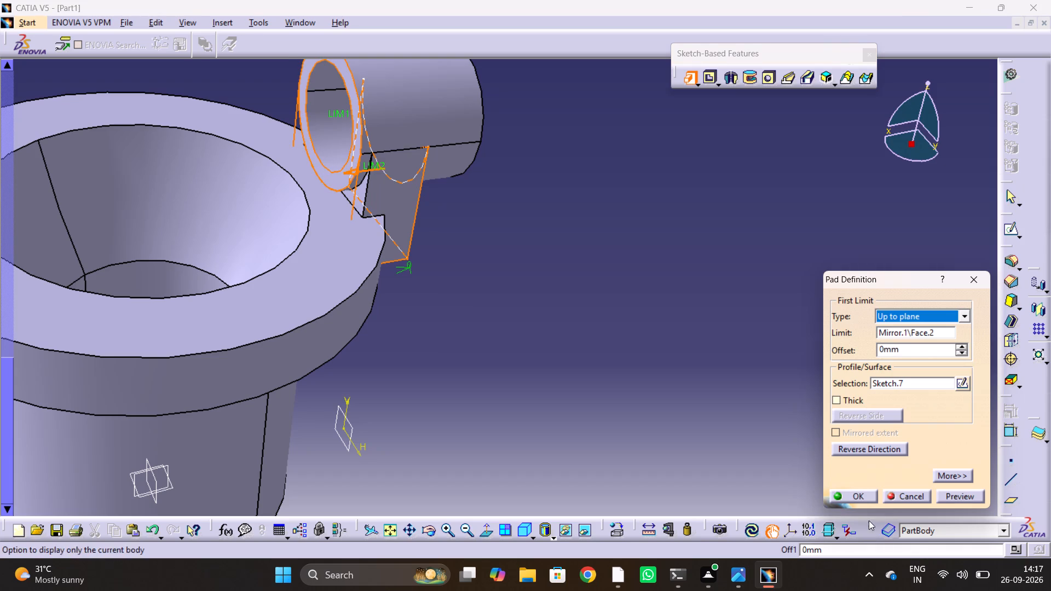
click(871, 494)
click(484, 323)
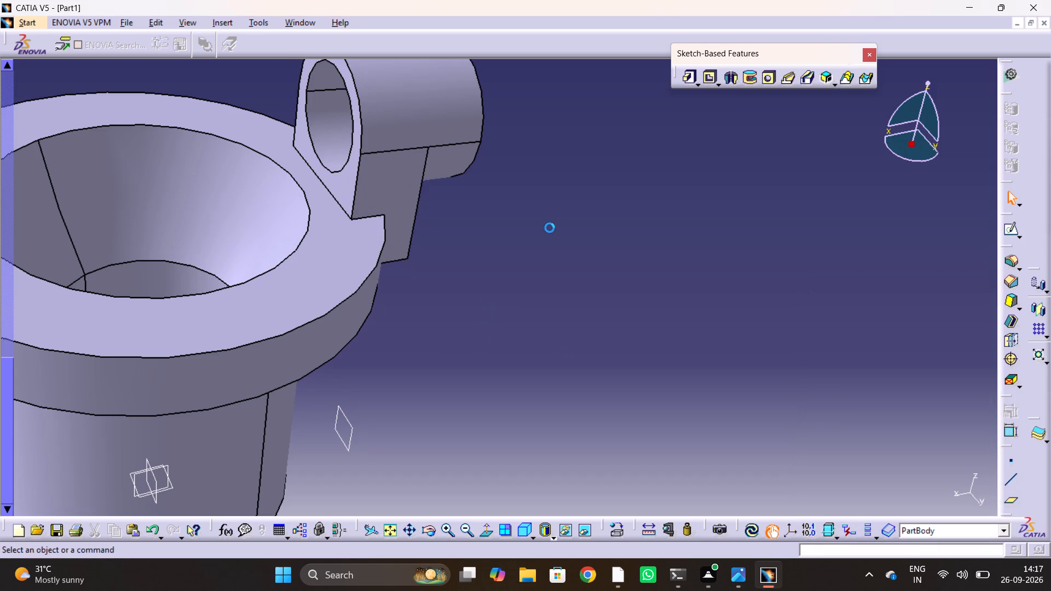
Apply a 6 mm Edge Fillet to the two edges where the new joint's sides meet the flange's top face.
scroll(433, 287, down, 1)
middle_drag(433, 287, 412, 202)
drag(433, 287, 412, 202)
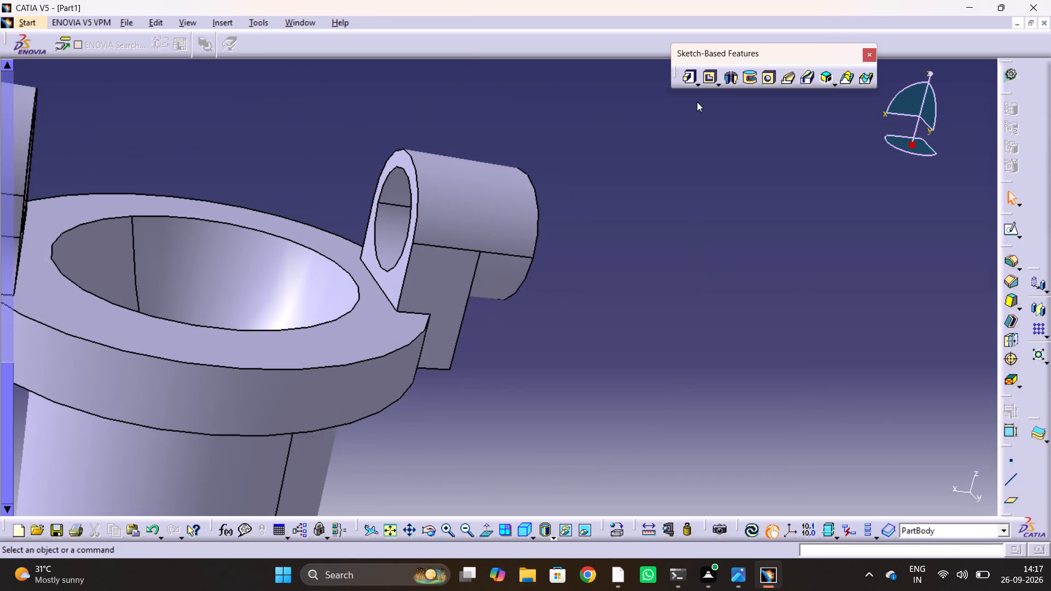
click(1004, 264)
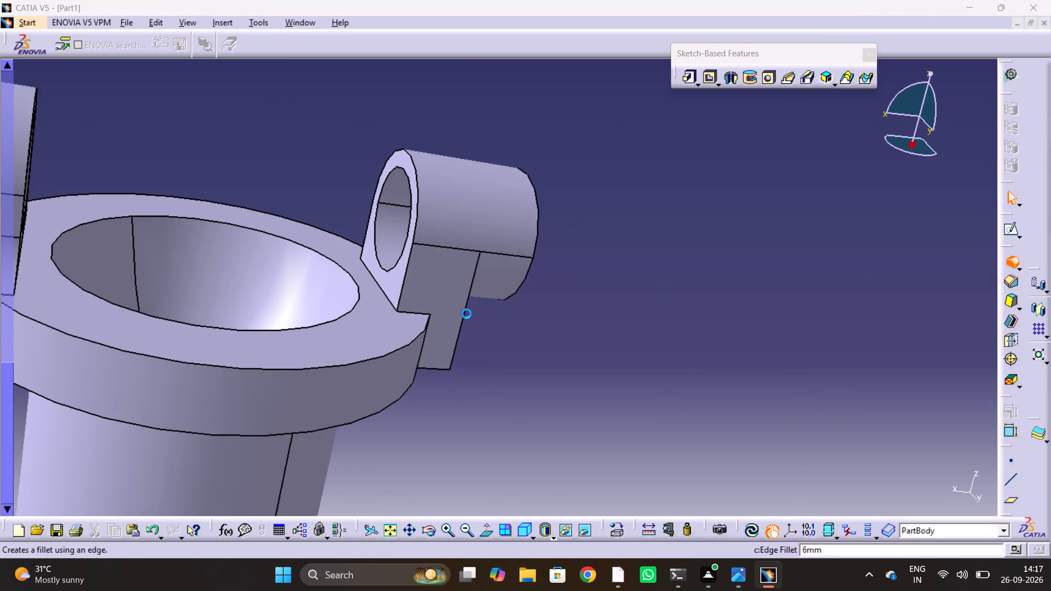
click(410, 311)
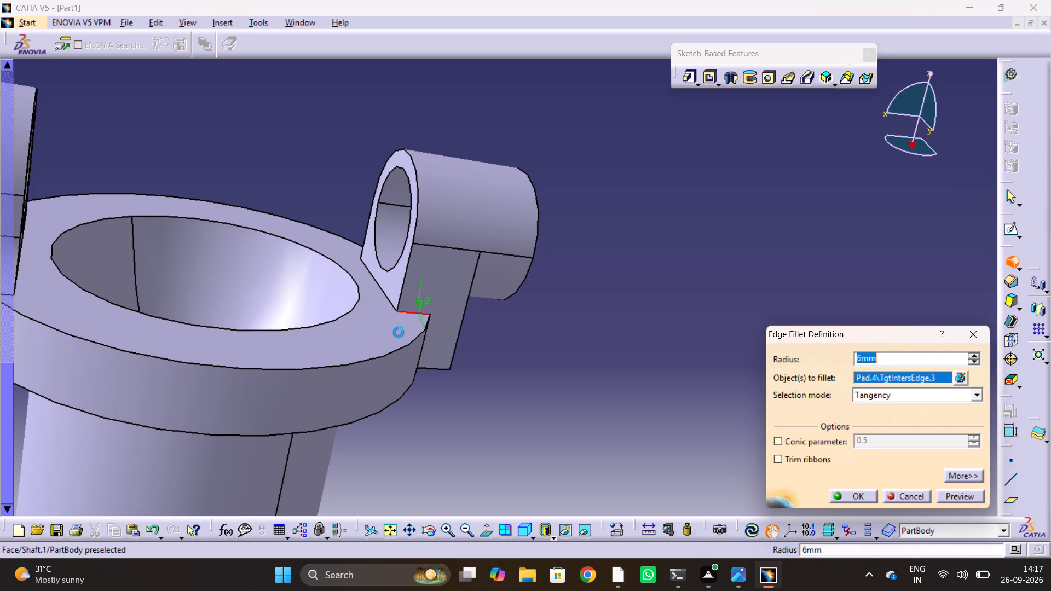
scroll(399, 323, down, 1)
middle_drag(399, 323, 180, 342)
drag(399, 323, 180, 342)
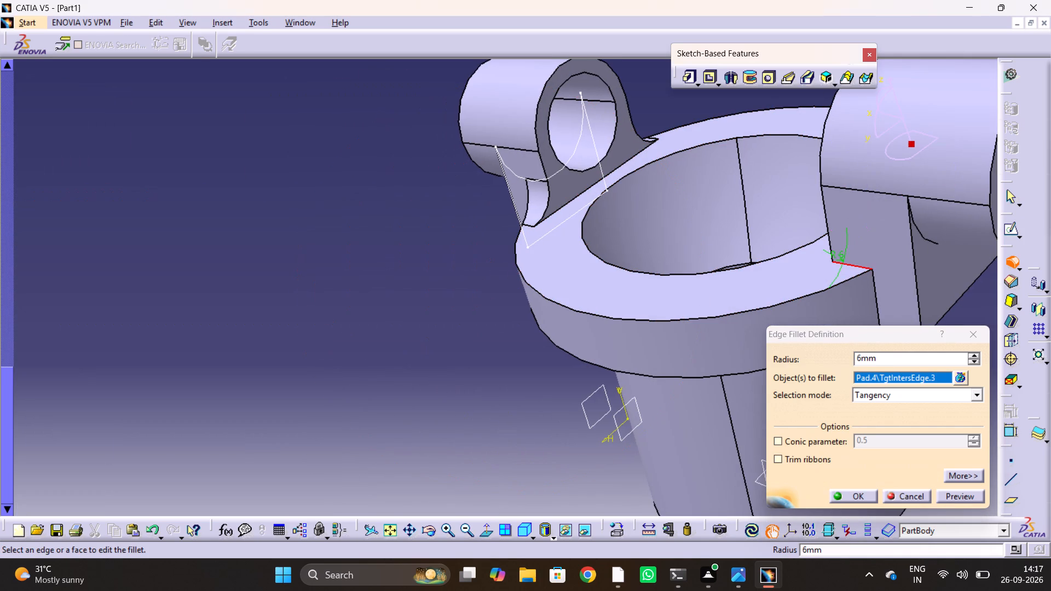
ctrl+middle_drag(726, 233, 423, 283)
shift+middle_drag(753, 215, 451, 294)
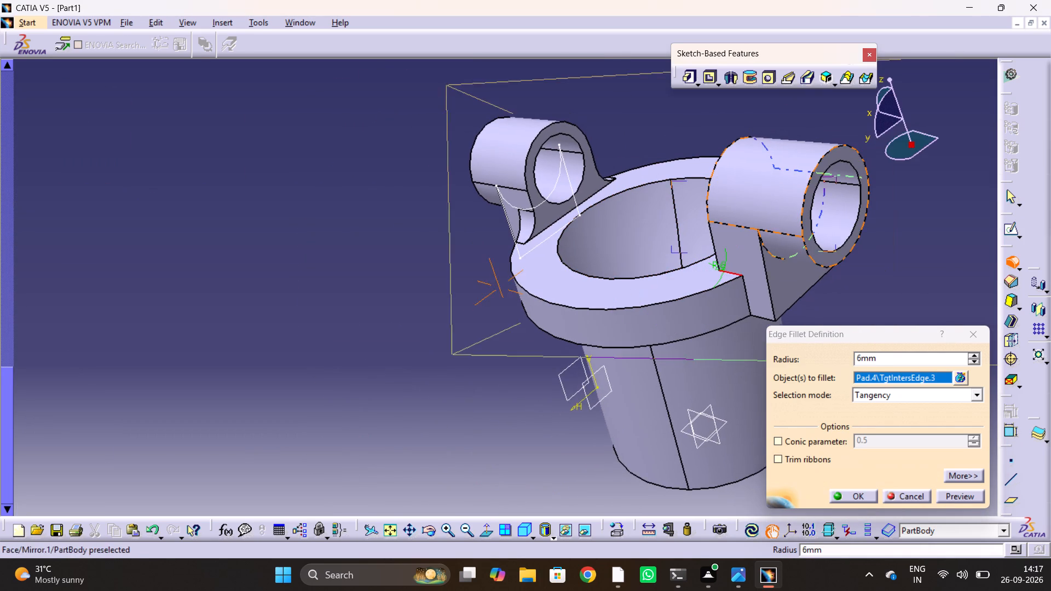
middle_drag(725, 294, 442, 389)
drag(725, 294, 438, 389)
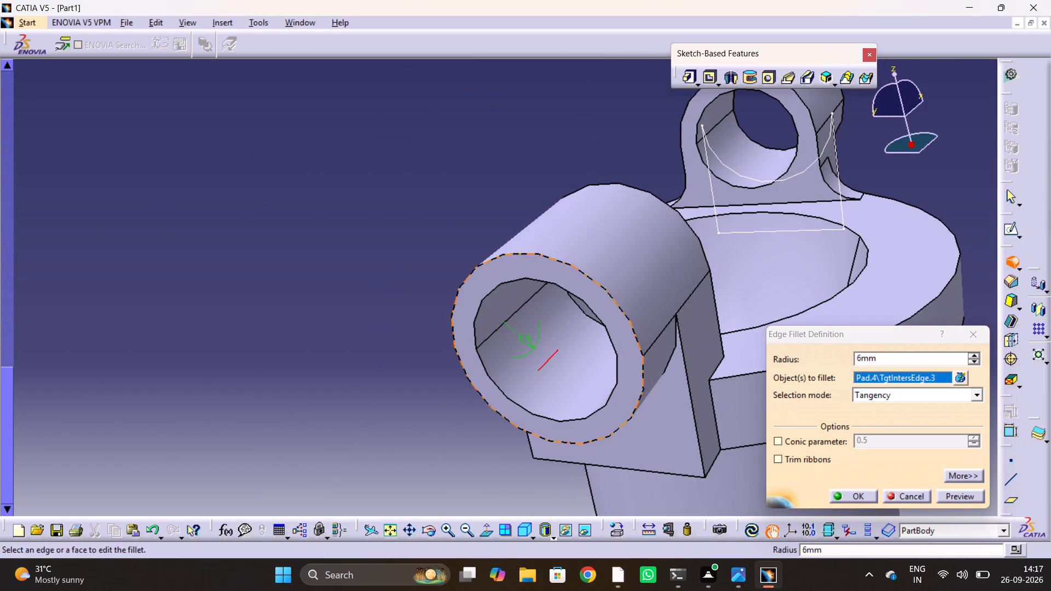
click(715, 370)
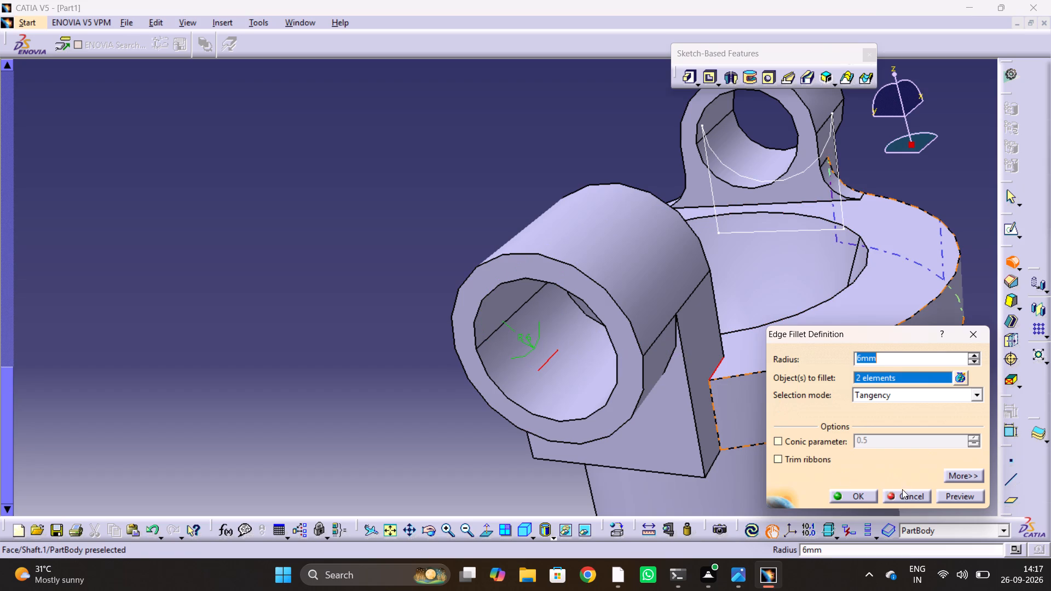
click(872, 496)
click(19, 170)
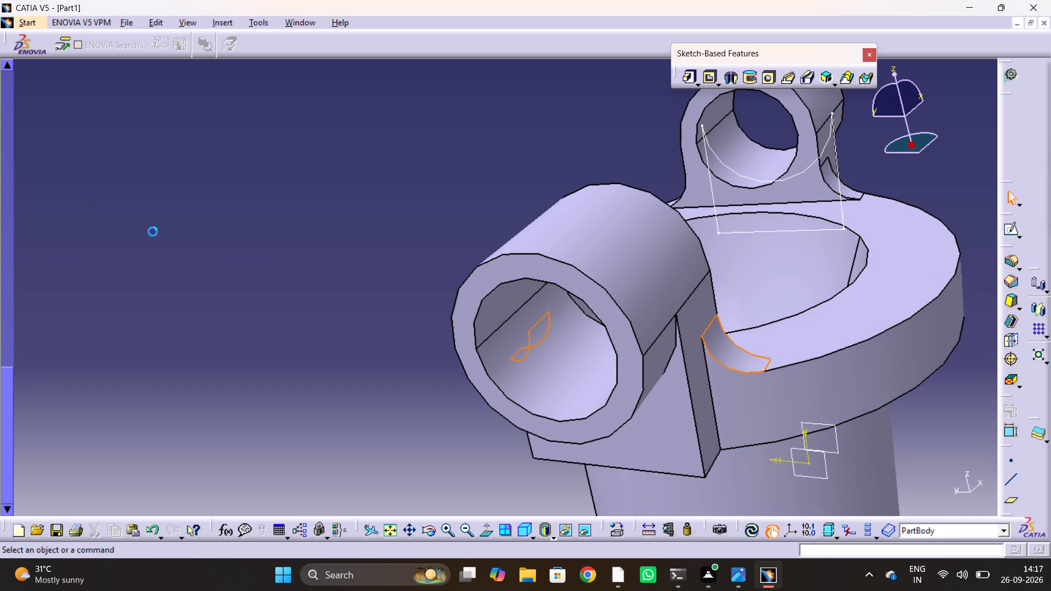
Hide Sketch.6, the first joint's profile sketch under Pad.2.
scroll(303, 266, up, 5)
middle_drag(398, 265, 674, 232)
drag(398, 265, 674, 232)
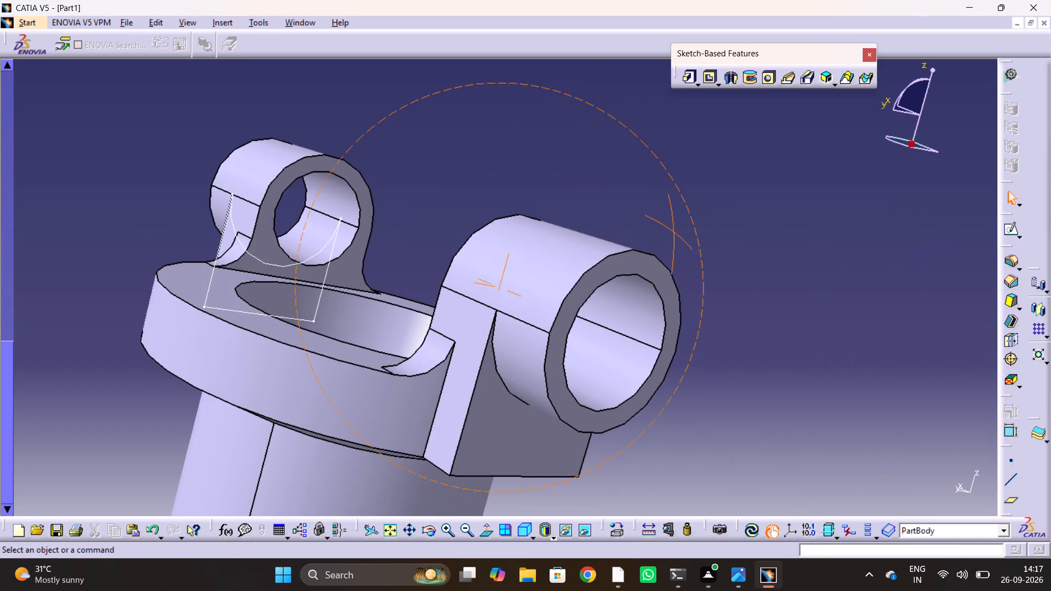
click(324, 278)
scroll(93, 279, up, 4)
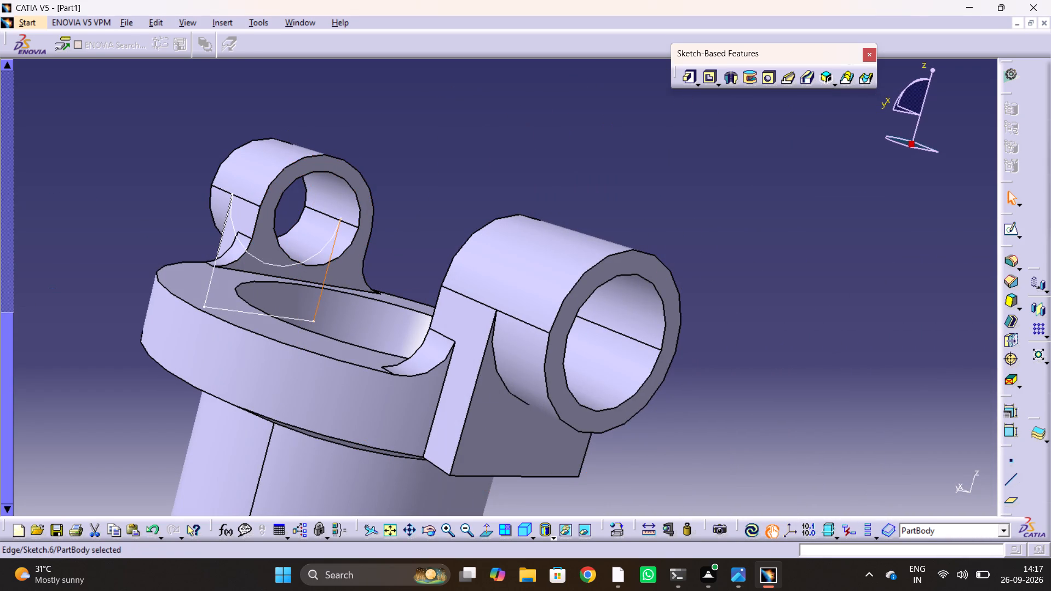
scroll(93, 279, up, 6)
right_click(116, 148)
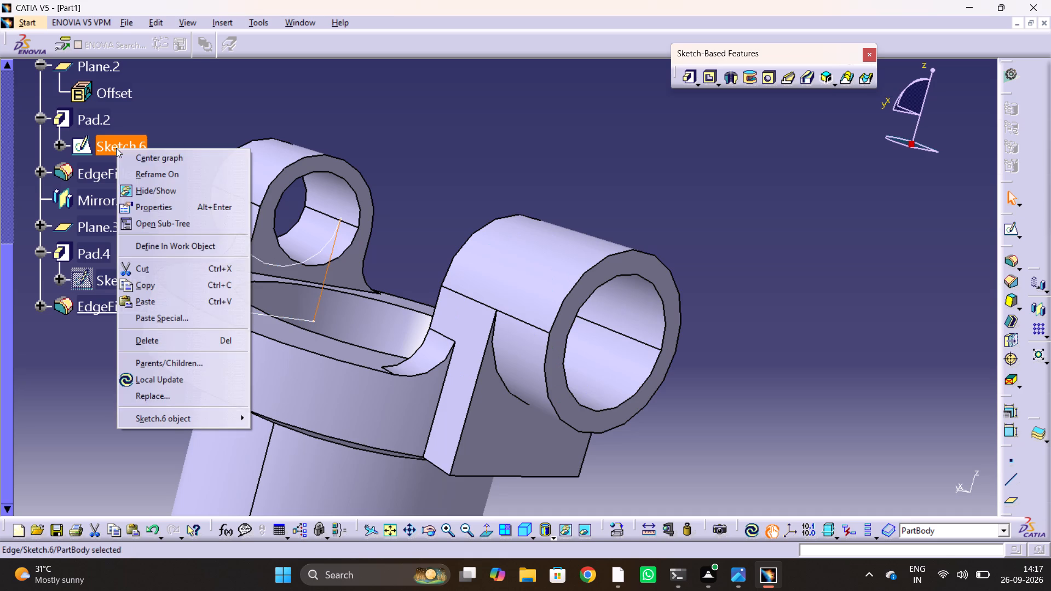
click(142, 193)
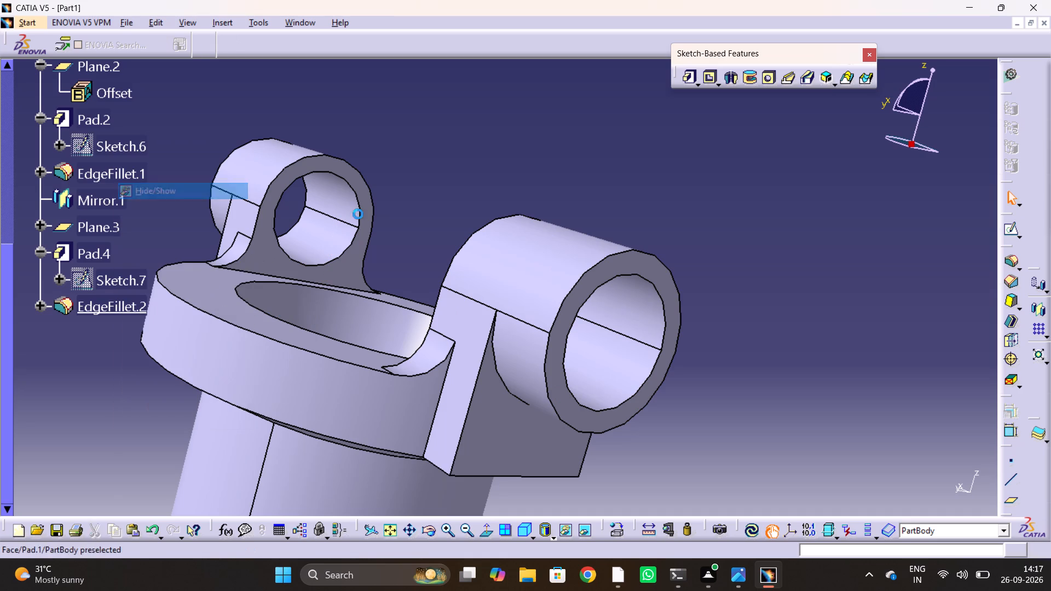
click(542, 158)
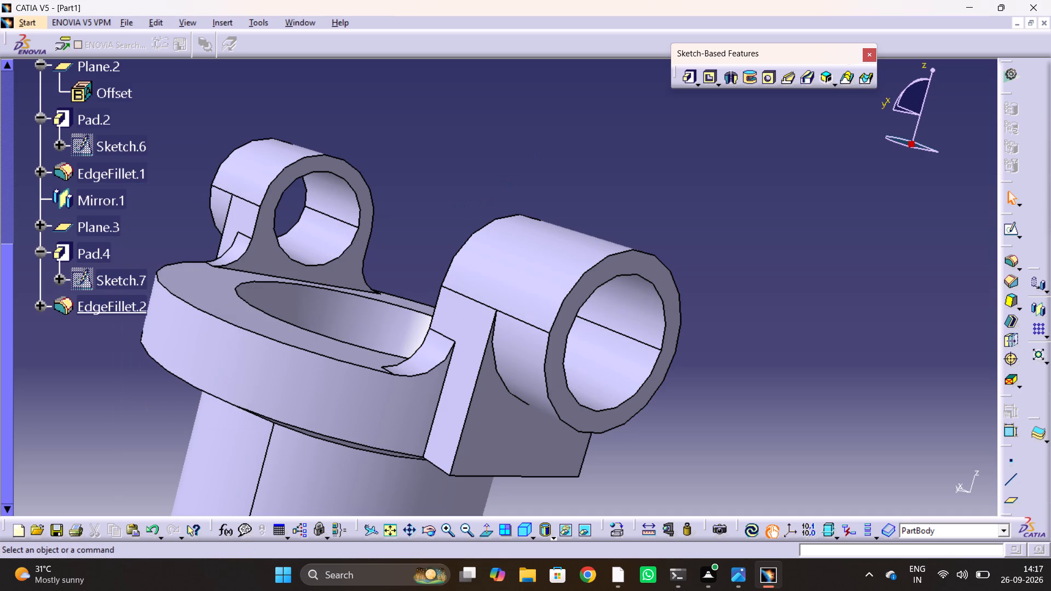
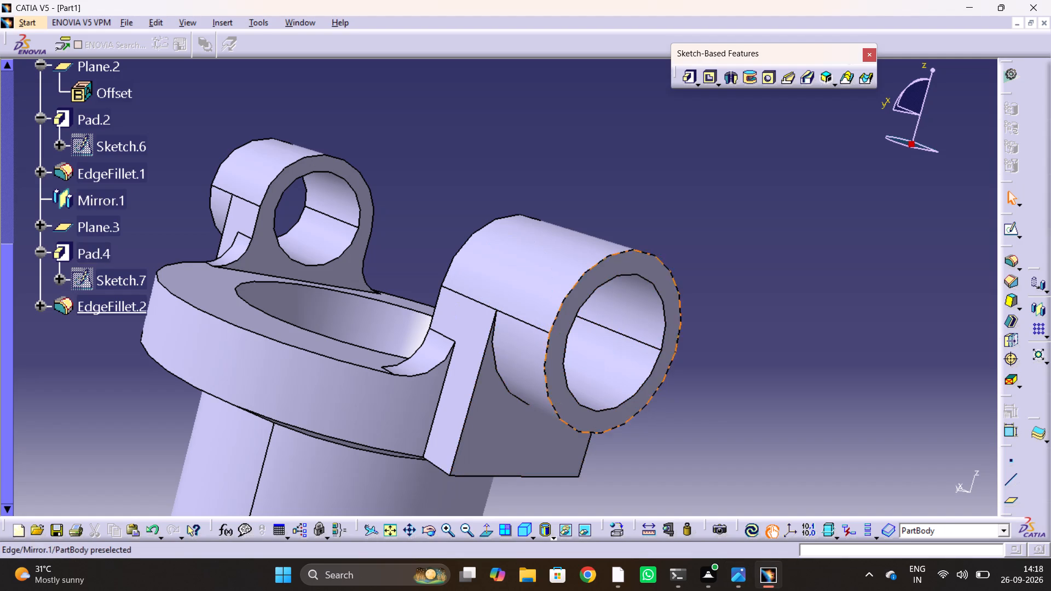
Start a new sketch on the yz plane of the cylindrical body.
key(alt+Tab)
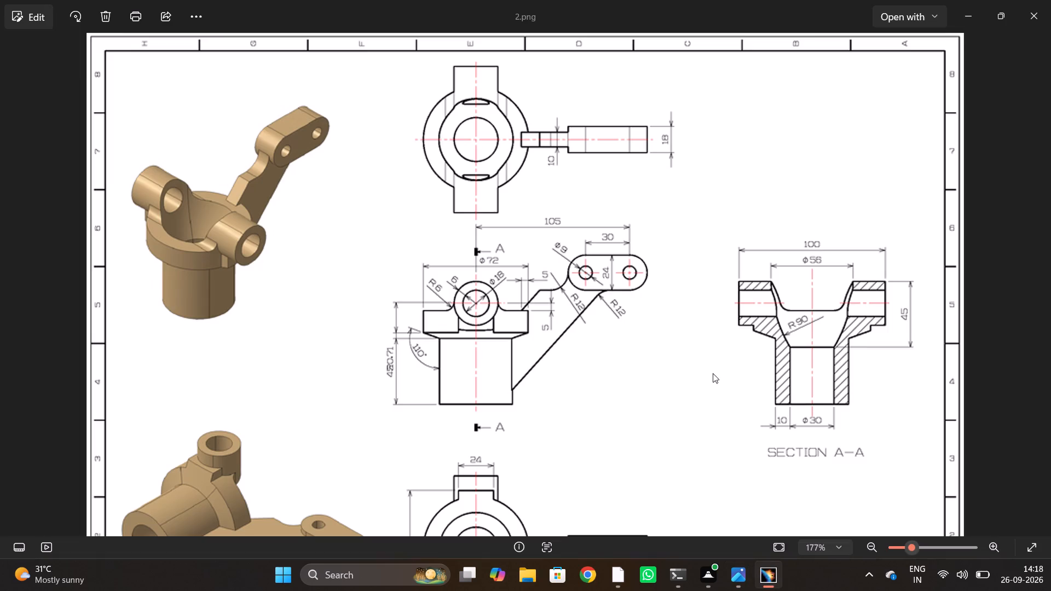
key(alt+Tab)
scroll(581, 425, up, 6)
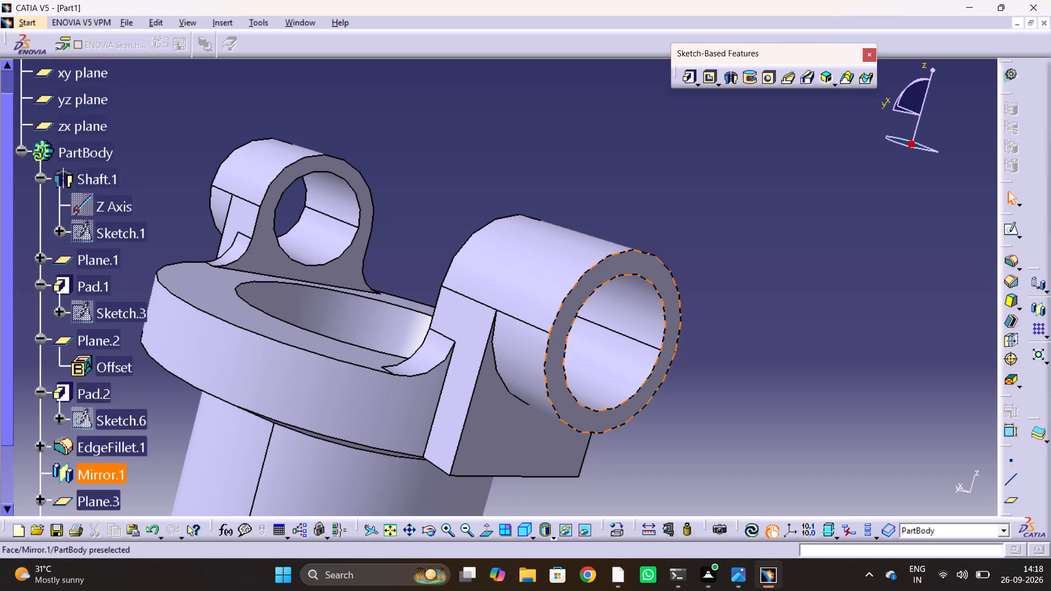
scroll(748, 374, down, 3)
ctrl+middle_drag(1, 282, 9, 358)
ctrl+scroll(2, 327, down, 1)
ctrl+scroll(222, 264, down, 2)
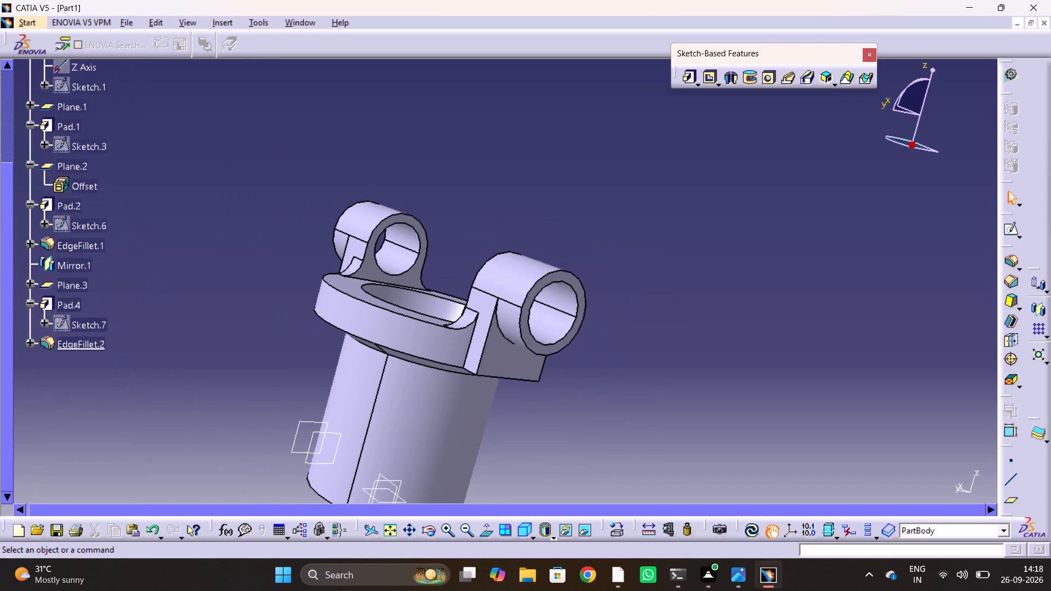
ctrl+scroll(228, 264, up, 1)
scroll(319, 282, down, 2)
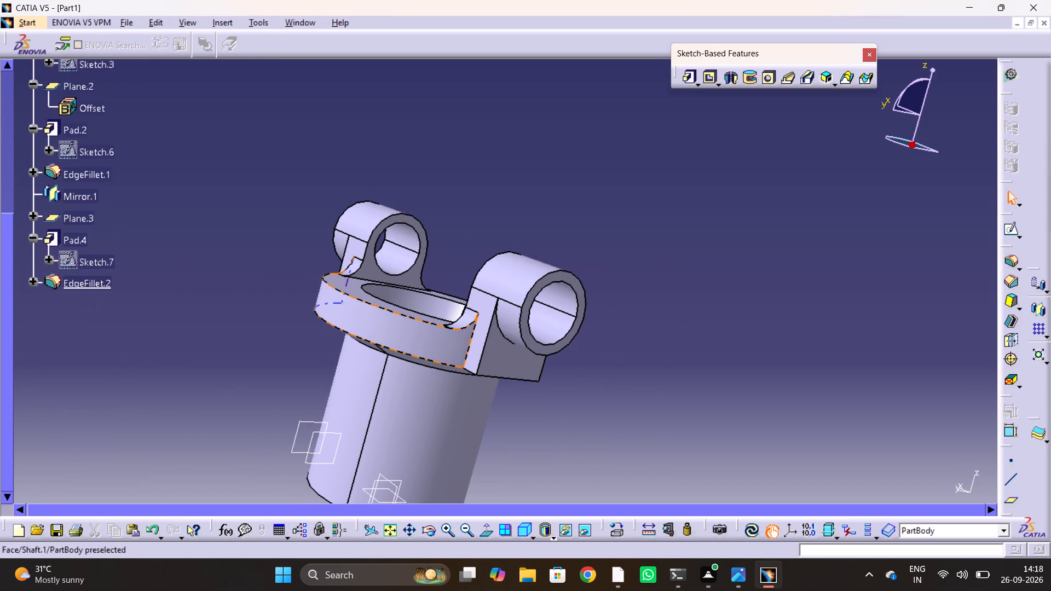
middle_drag(573, 401, 311, 403)
drag(393, 410, 311, 404)
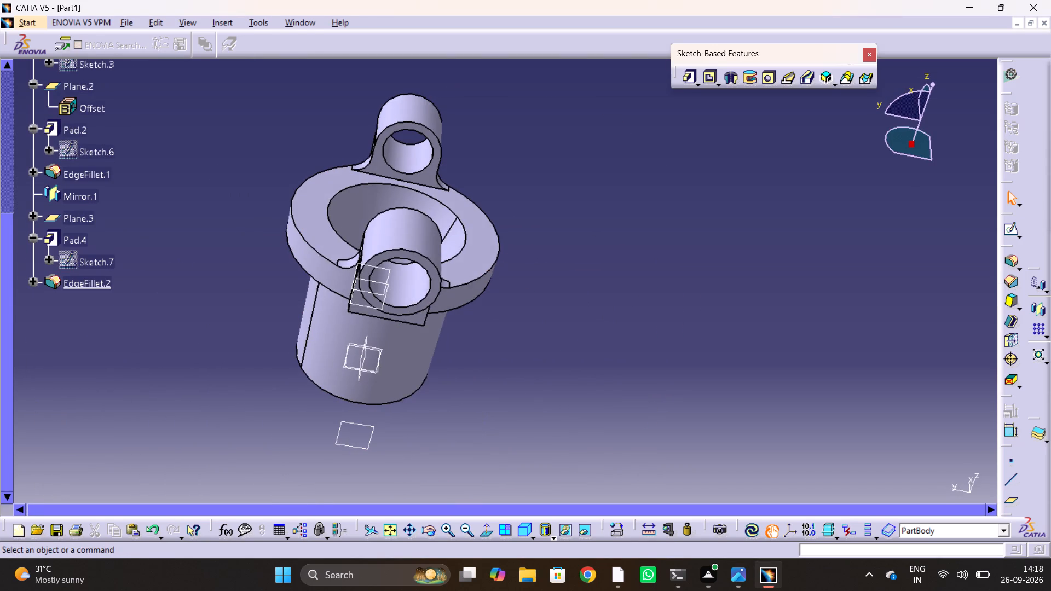
middle_drag(460, 359, 513, 477)
middle_drag(523, 419, 366, 384)
drag(523, 419, 366, 384)
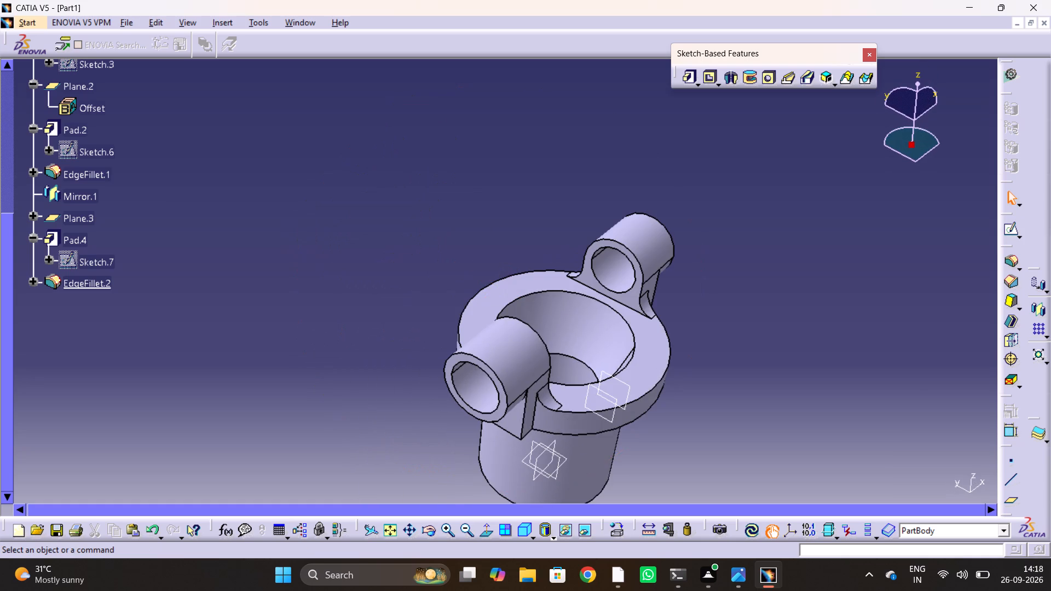
middle_drag(626, 459, 581, 364)
click(529, 397)
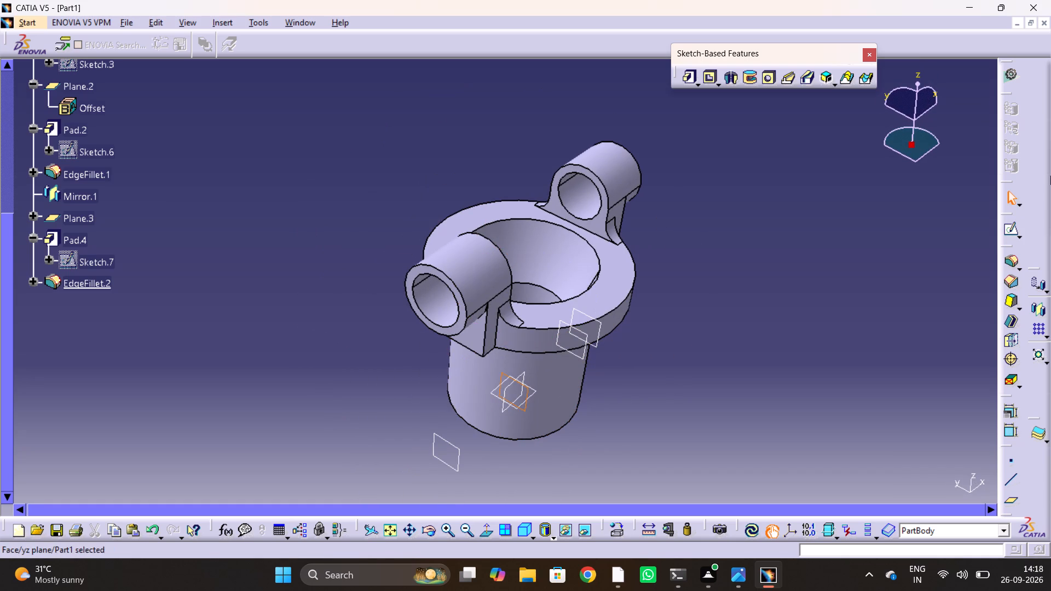
click(1004, 235)
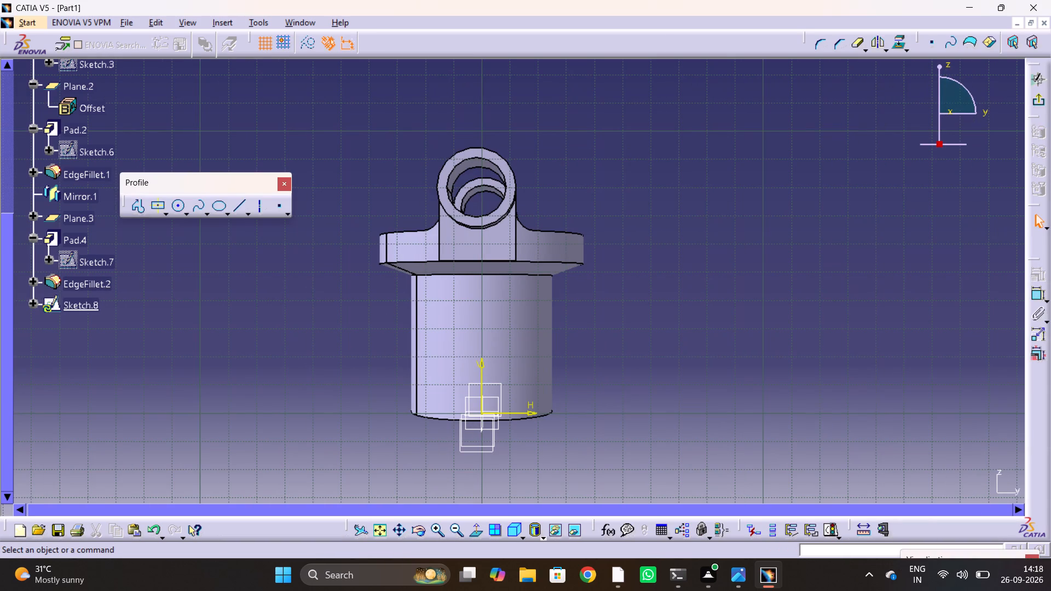
Switch to the 2.png reference drawing in Photos and examine the side arm's dimensions in the front view.
middle_drag(623, 317, 626, 374)
key(alt+Tab)
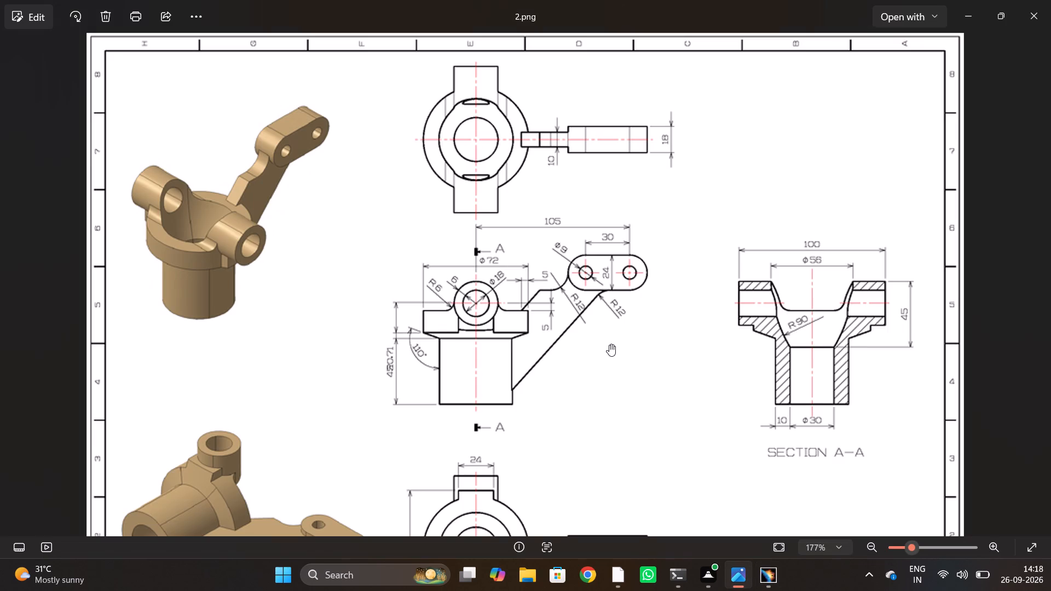
key(alt+Tab)
key(alt+Tab)
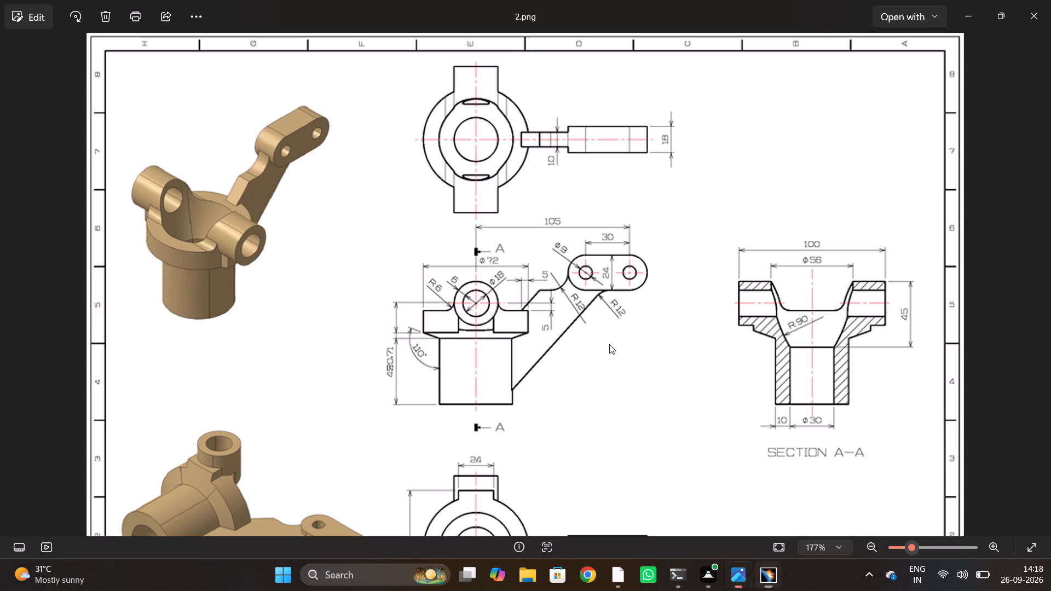
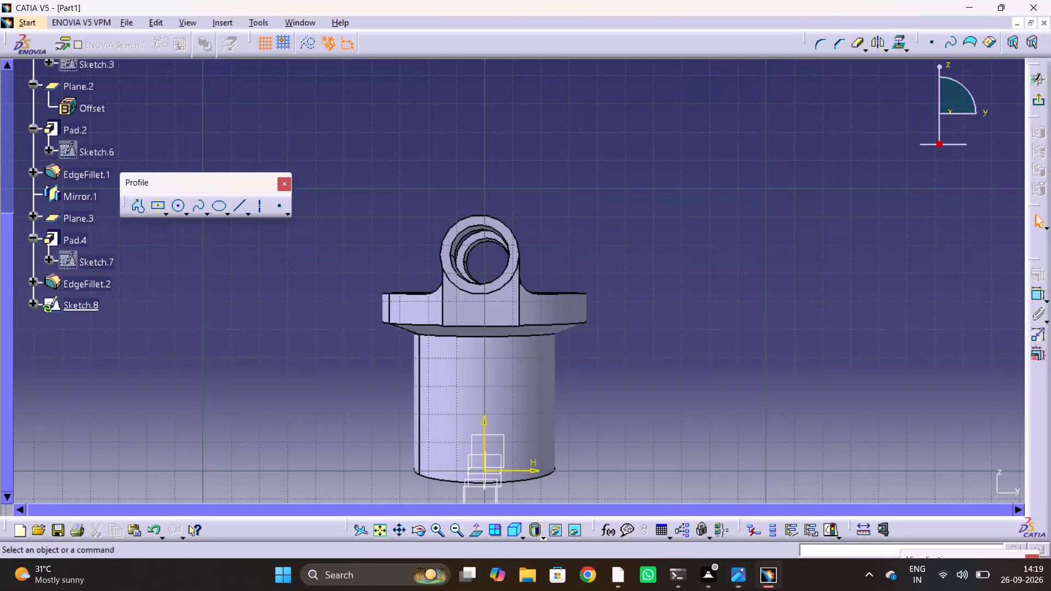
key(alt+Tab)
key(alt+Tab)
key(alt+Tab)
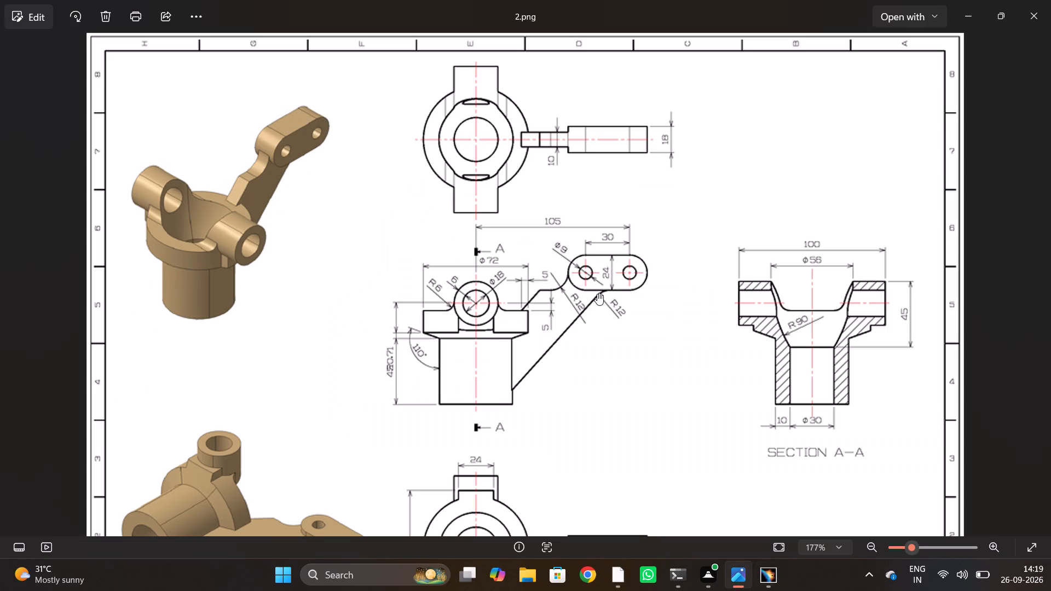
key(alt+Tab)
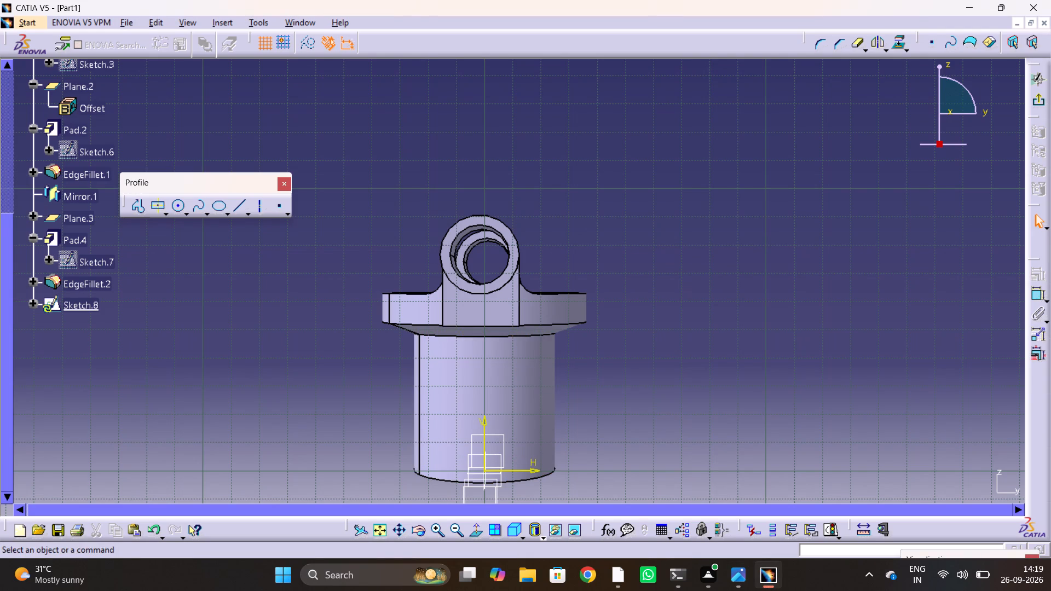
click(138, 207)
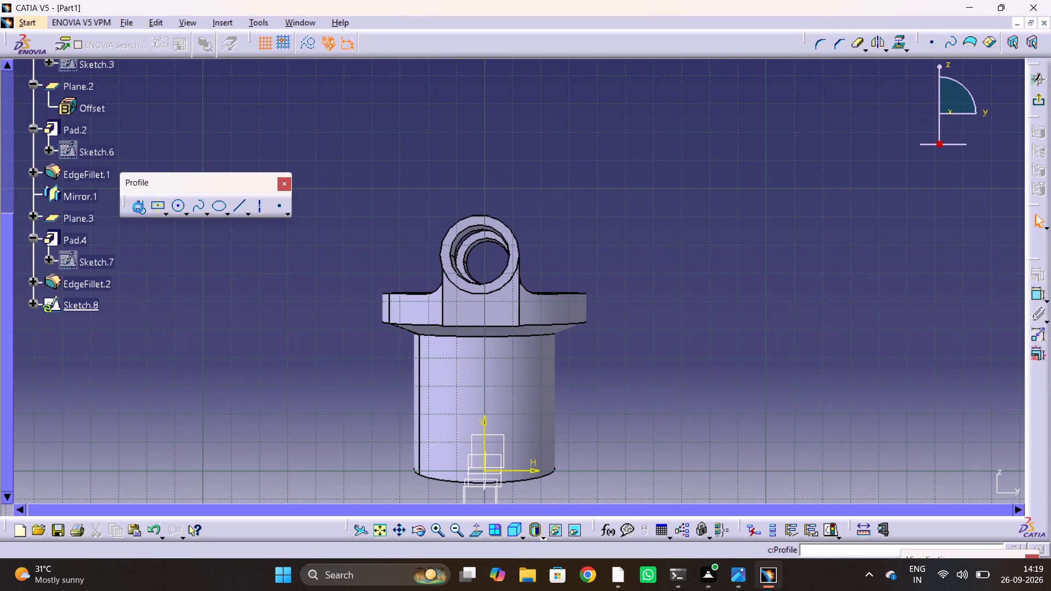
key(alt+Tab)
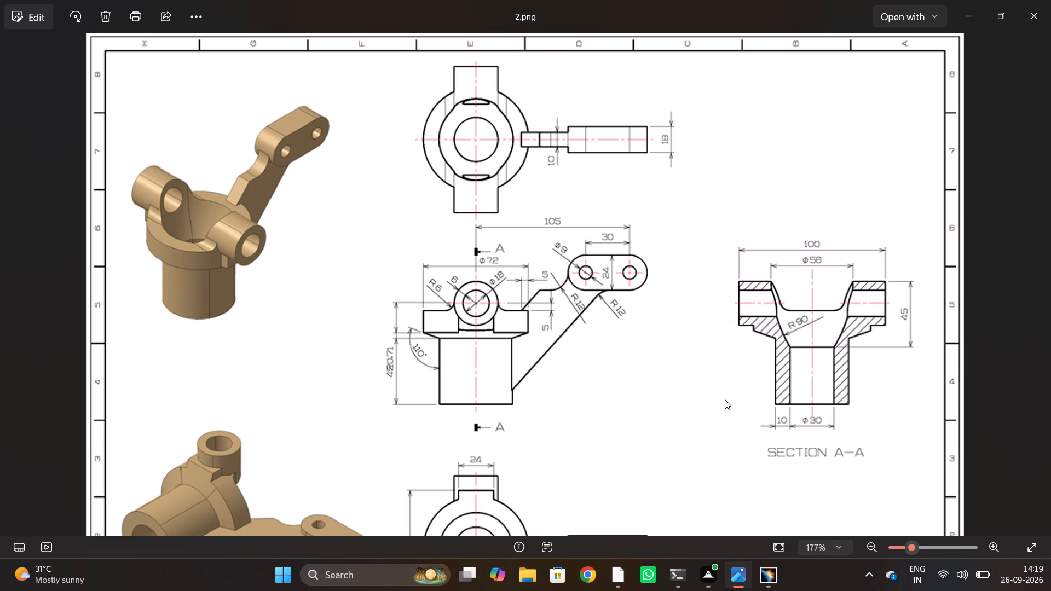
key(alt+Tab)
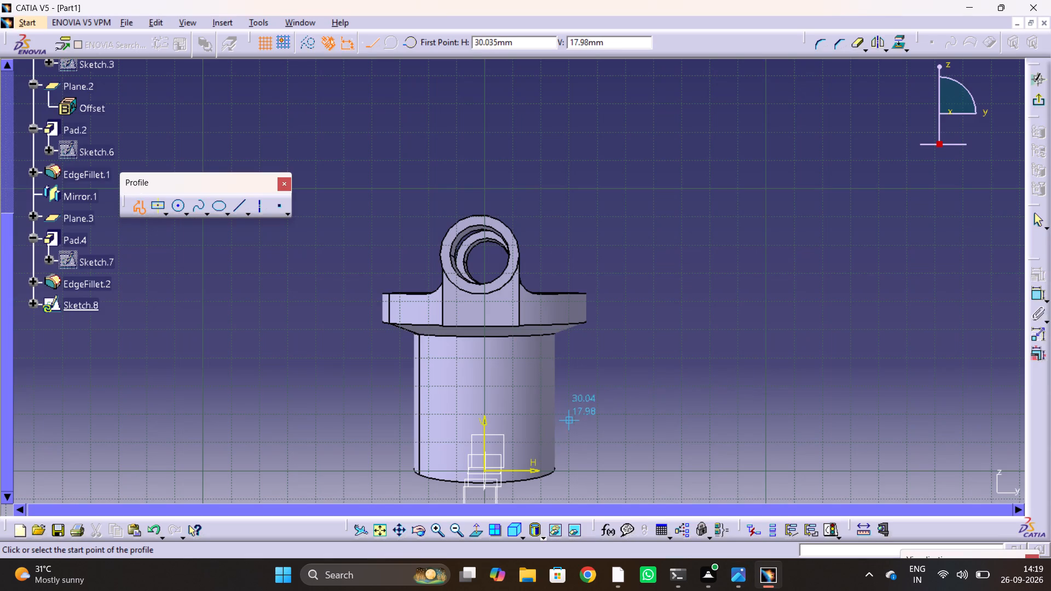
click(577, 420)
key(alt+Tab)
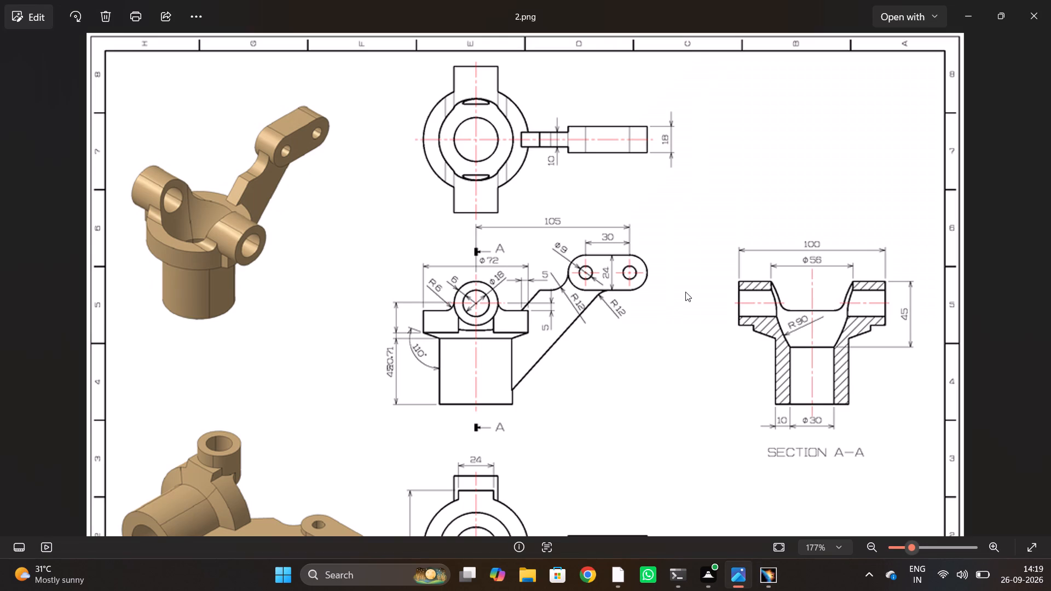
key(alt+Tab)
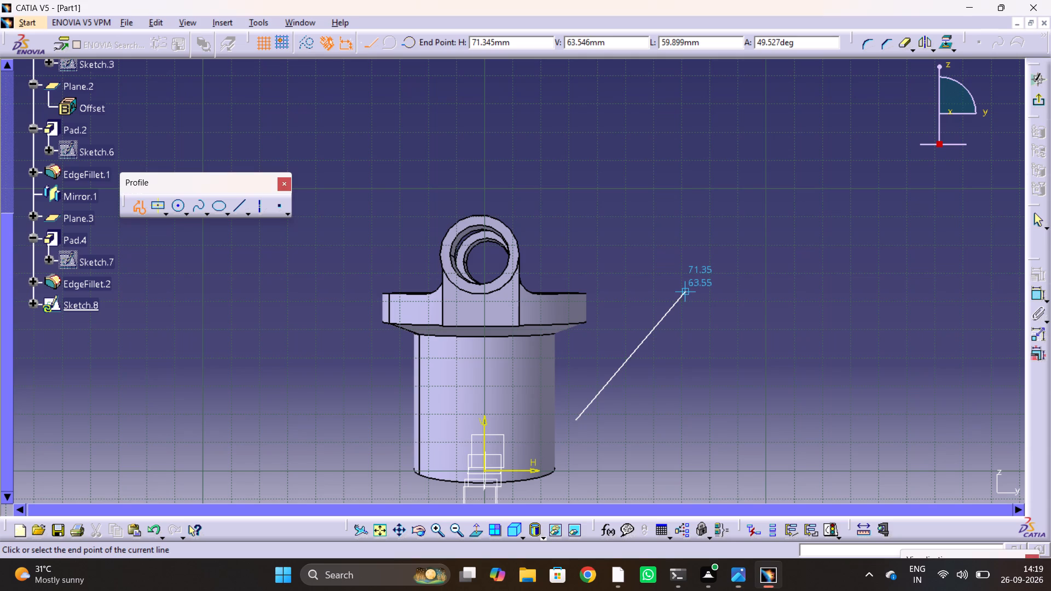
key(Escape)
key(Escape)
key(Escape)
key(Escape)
Sketch a circle about 19 mm in diameter beside the upper lug, for the side arm's rounded end.
key(alt+Tab)
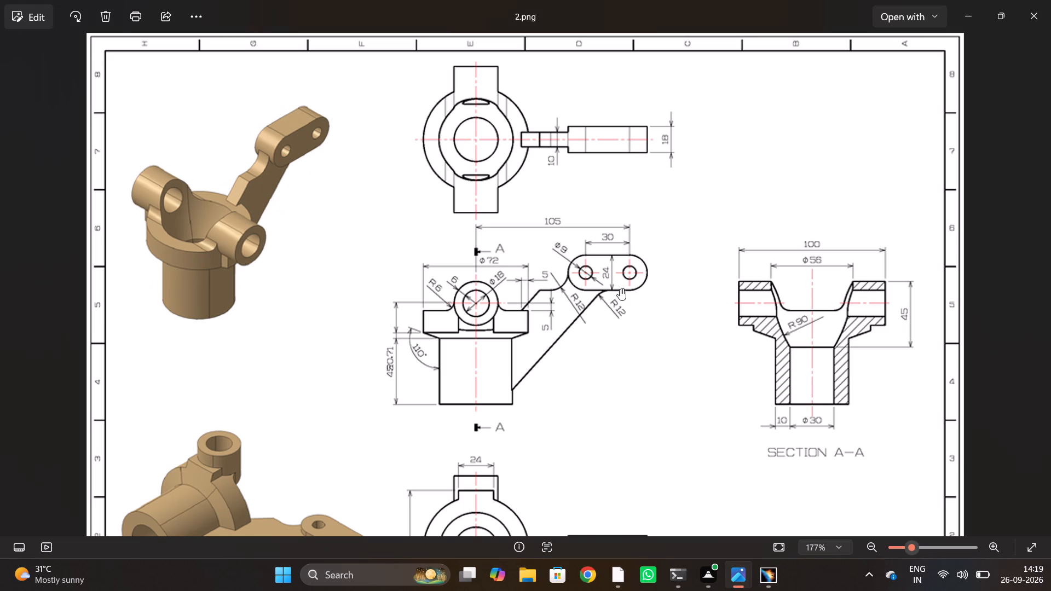
key(alt+Tab)
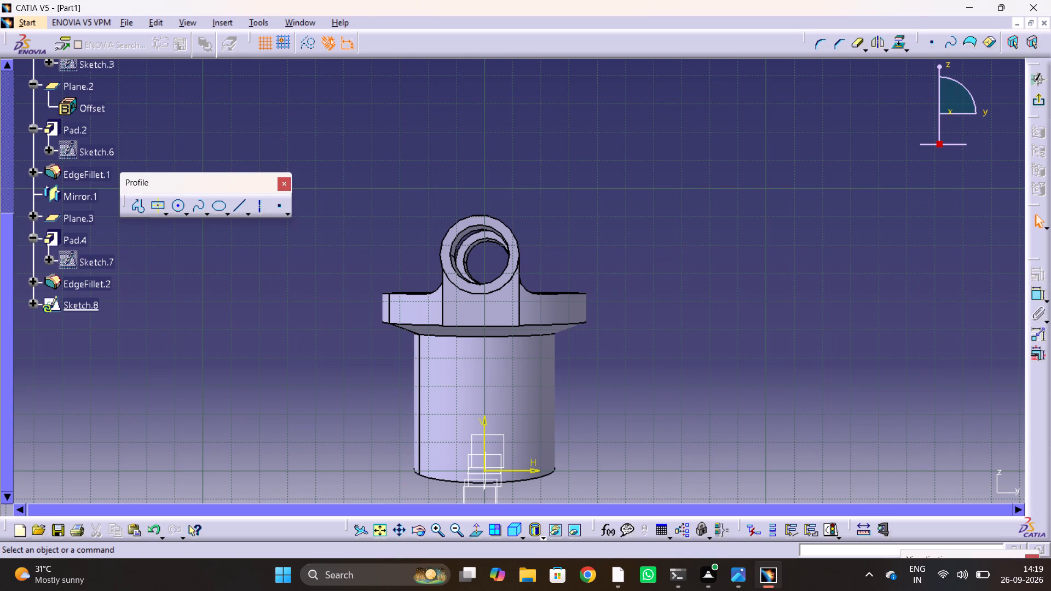
click(178, 208)
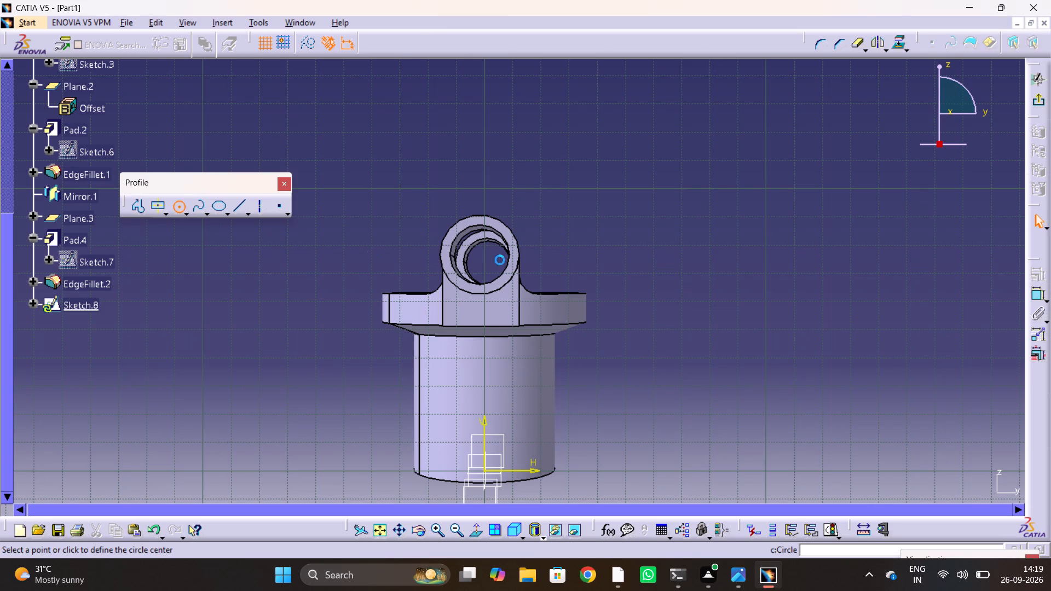
click(696, 268)
click(692, 241)
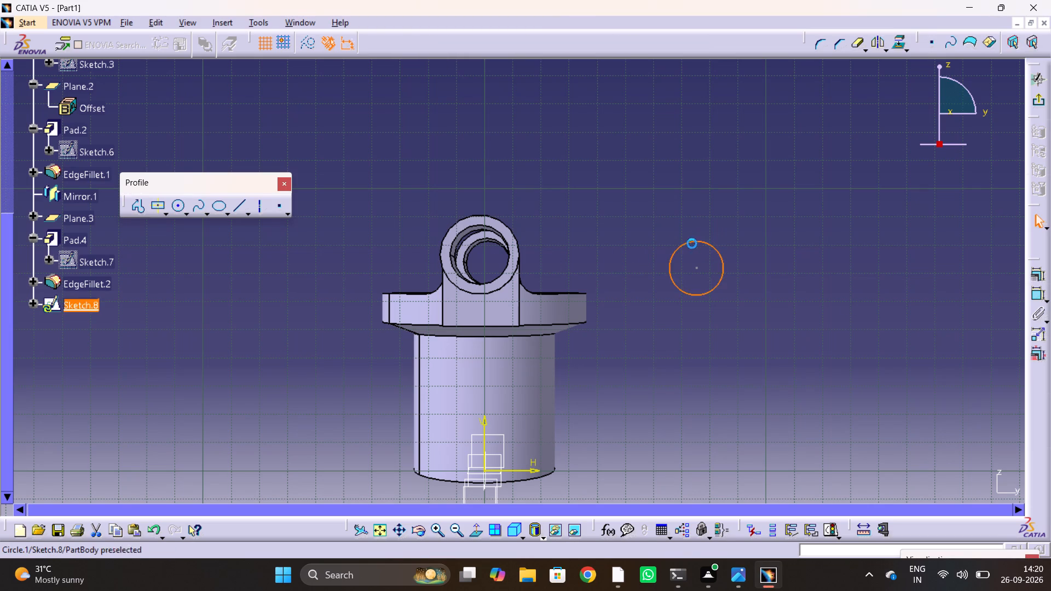
Dimension the new circle's diameter and set it to 24 mm.
key(alt+Tab)
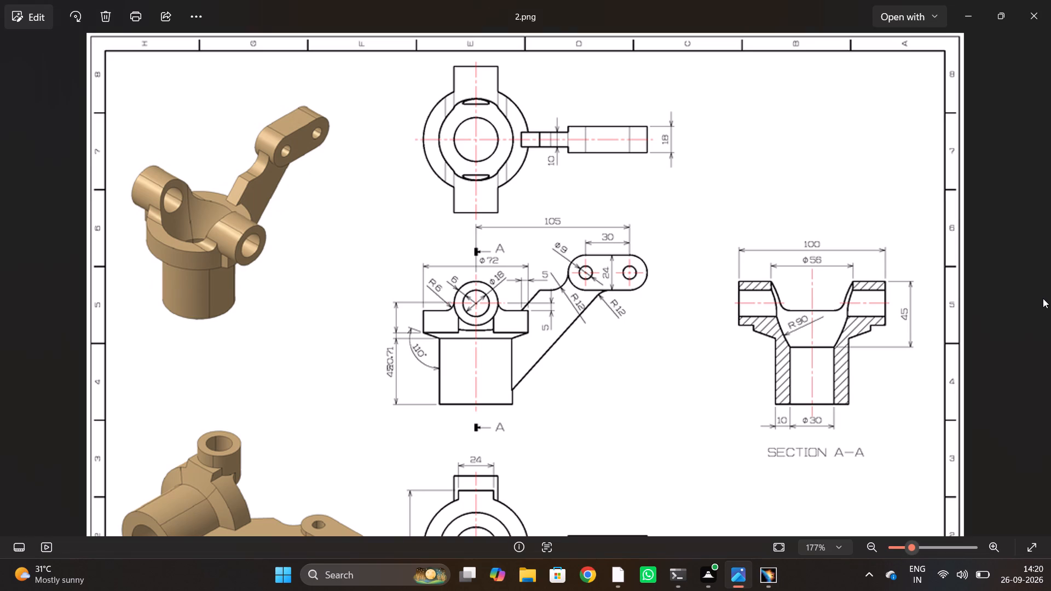
key(alt+Tab)
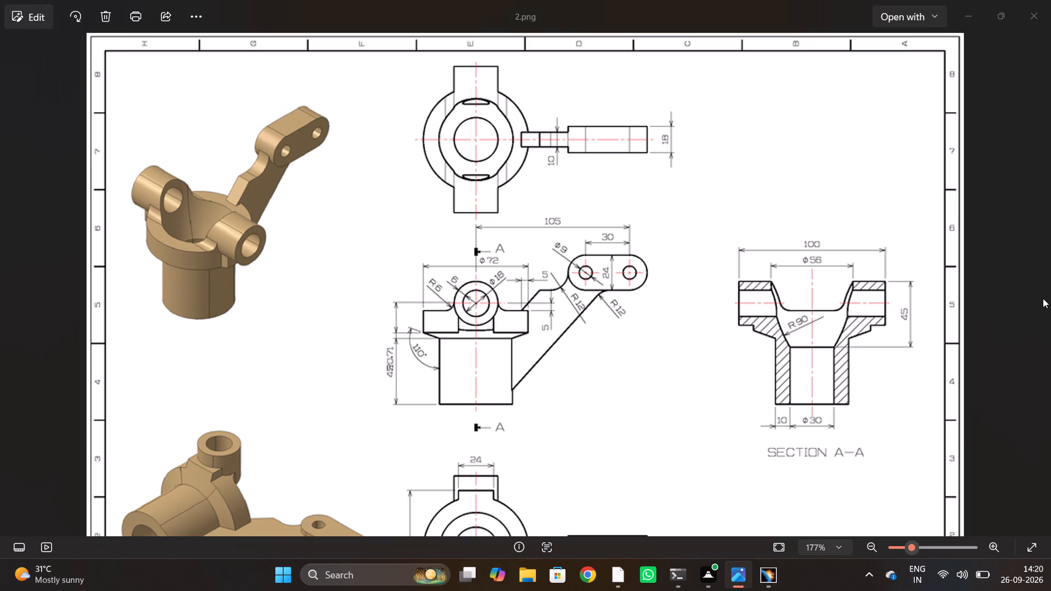
click(1043, 298)
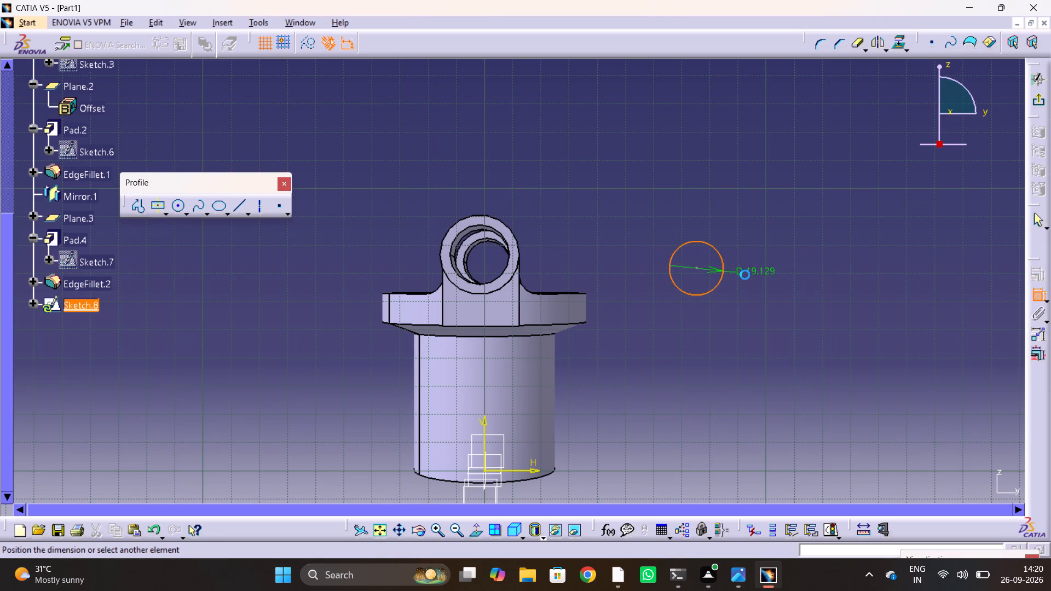
click(745, 275)
double_click(754, 269)
text(25)
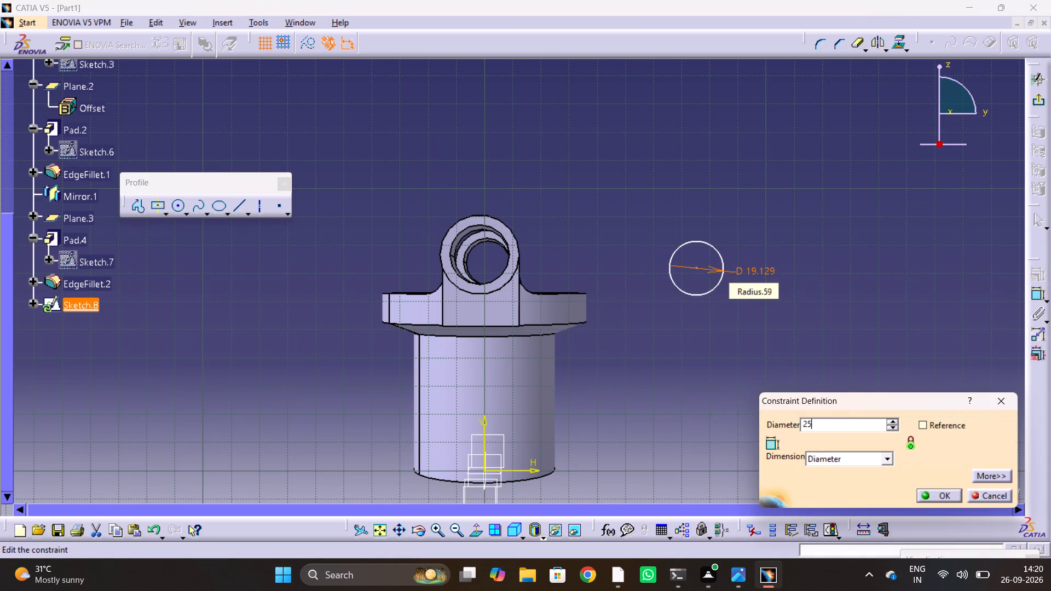
key(BackSpace)
key(4)
key(Return)
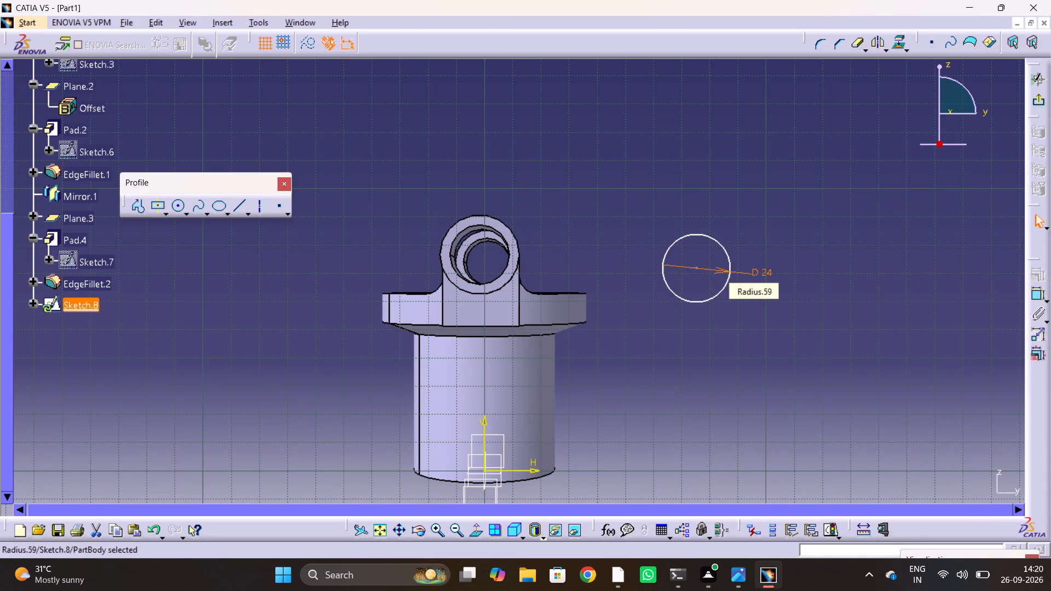
click(789, 309)
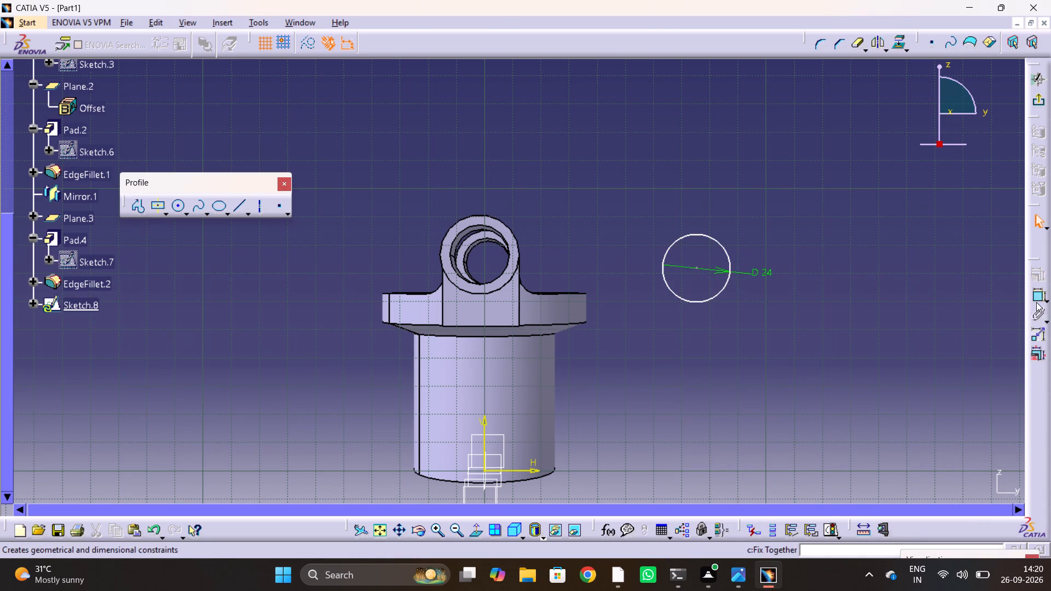
Constrain the circle's centre horizontally from the sketch's vertical axis and set the distance to 75 mm.
click(1036, 302)
click(482, 423)
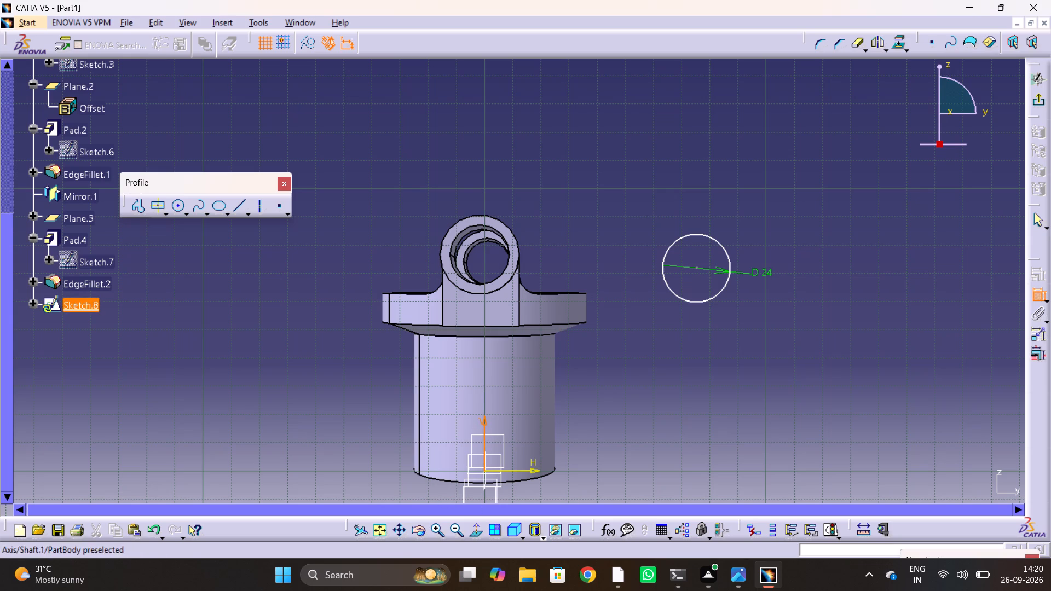
click(697, 268)
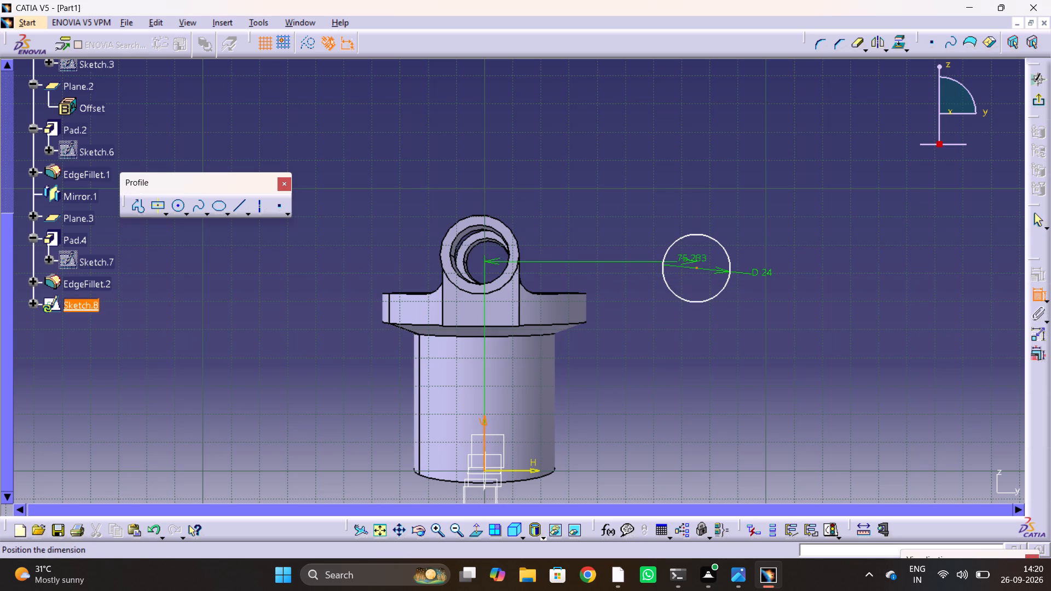
click(592, 130)
key(alt+Tab)
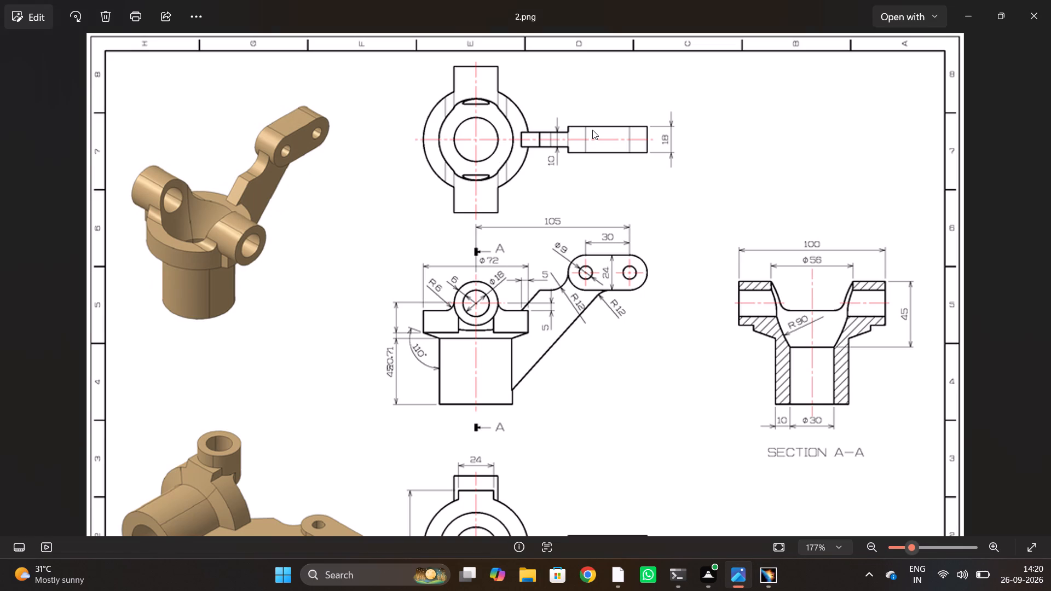
key(alt+Tab)
double_click(592, 130)
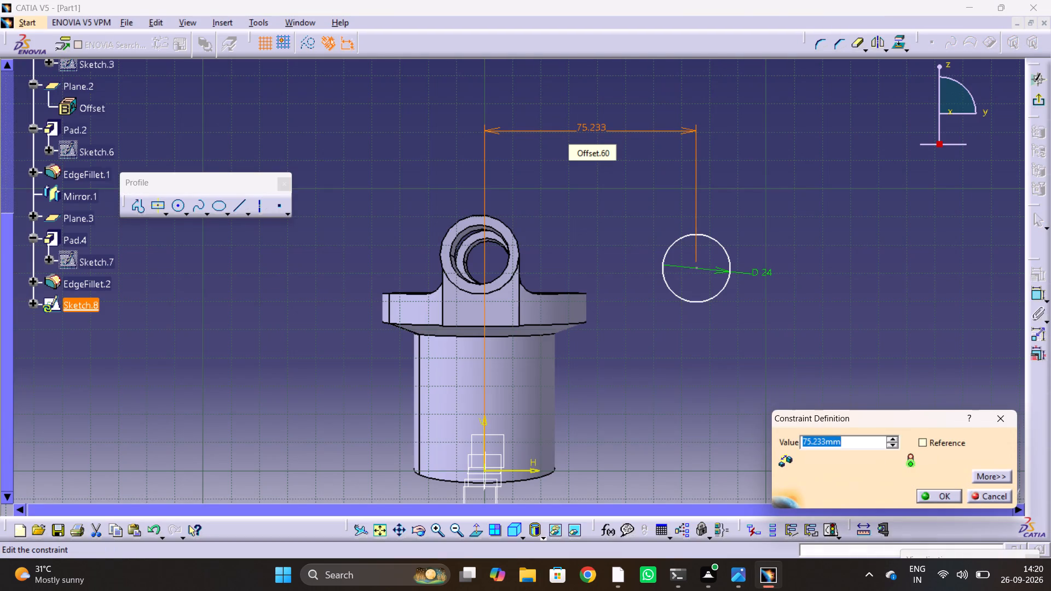
text(10)
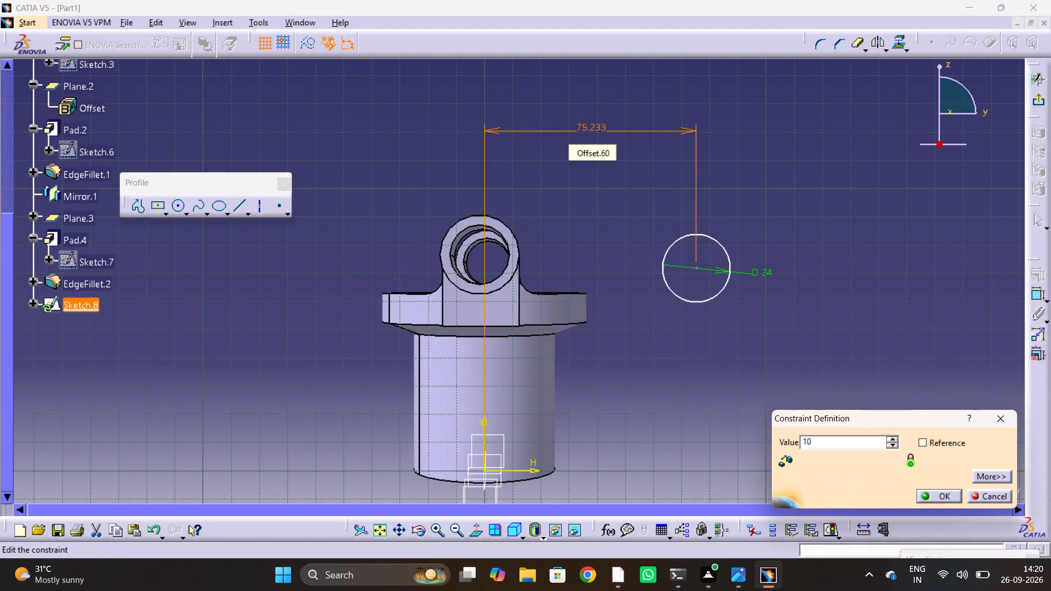
key(BackSpace)
key(BackSpace)
key(BackSpace)
text(75)
key(Return)
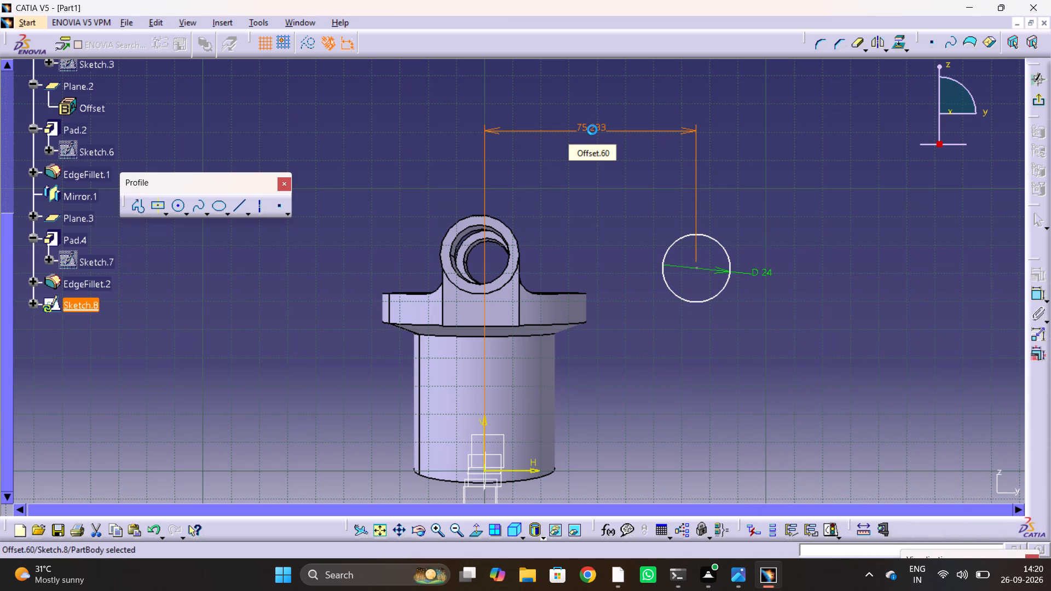
click(859, 353)
Examine the sketched circle's placement against the body from several angles and compare it with the side arm in the 2.png drawing.
key(alt+Tab)
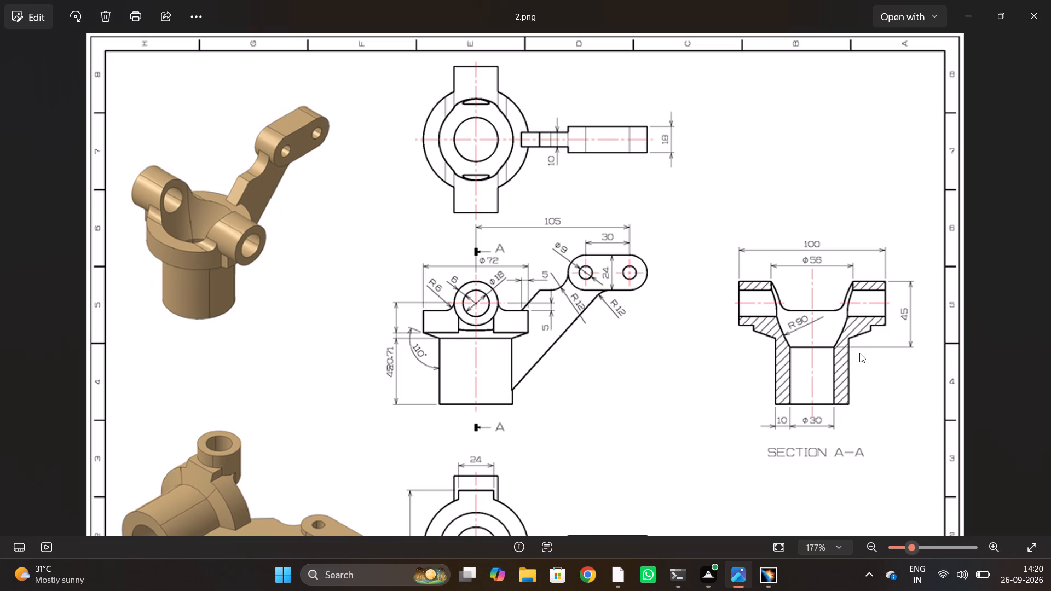
key(alt+Tab)
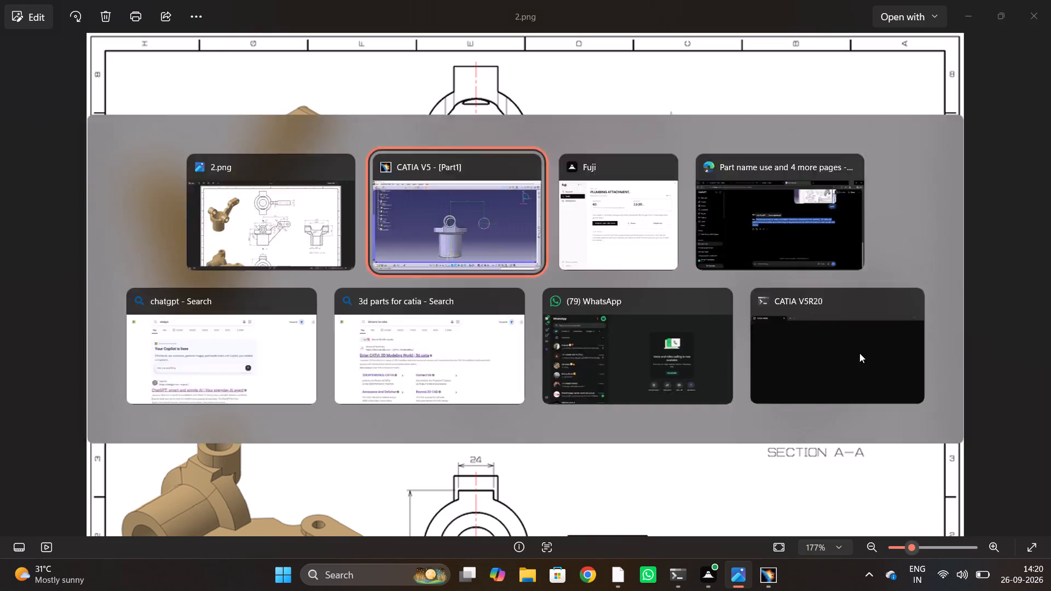
middle_drag(568, 375, 588, 480)
drag(563, 377, 588, 480)
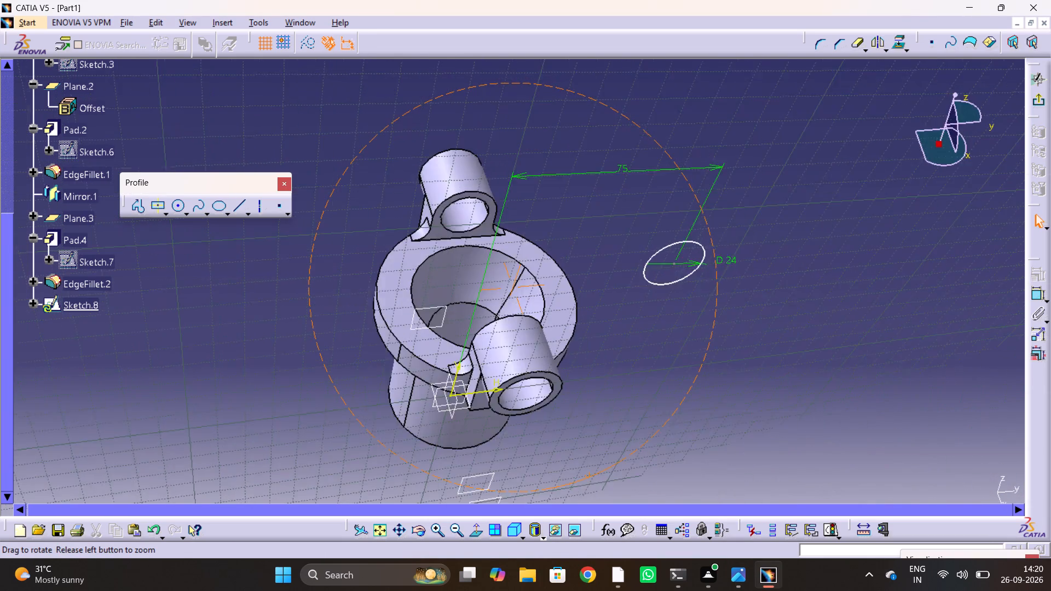
drag(588, 480, 580, 442)
middle_drag(588, 480, 580, 442)
key(alt+Tab)
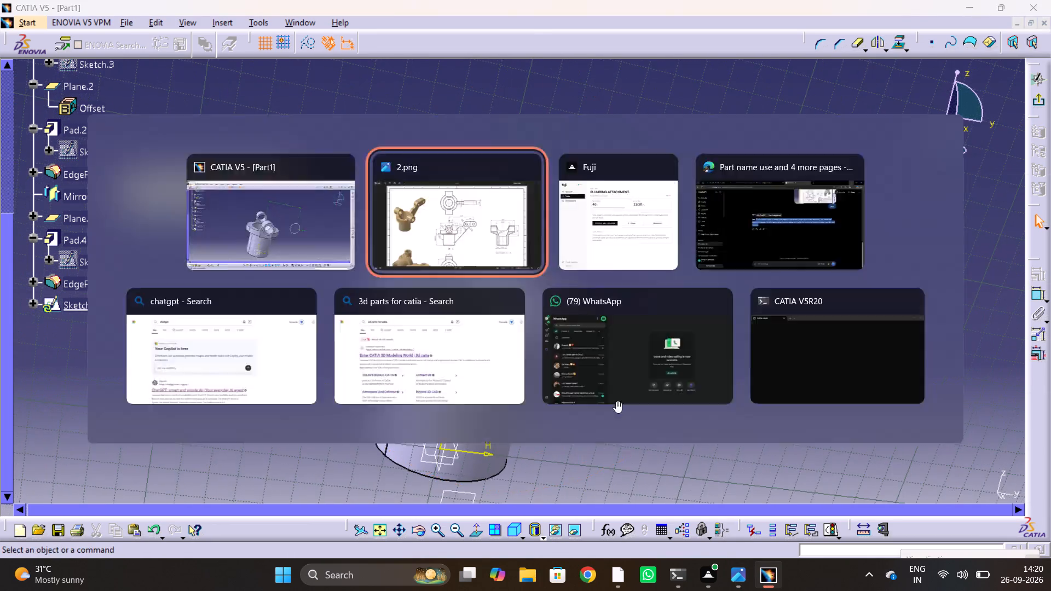
key(alt+Tab)
click(478, 525)
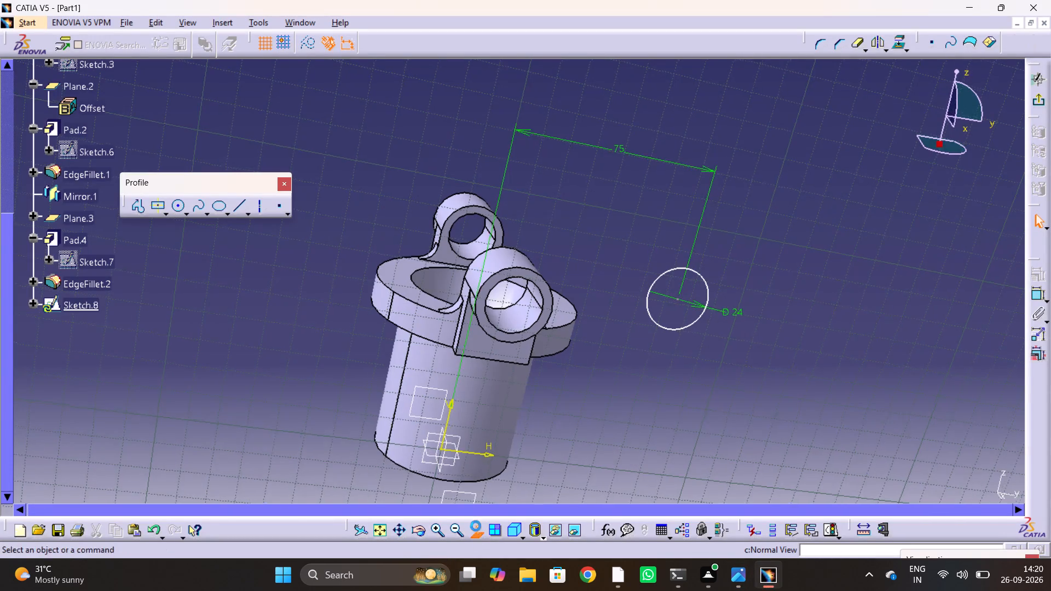
click(402, 529)
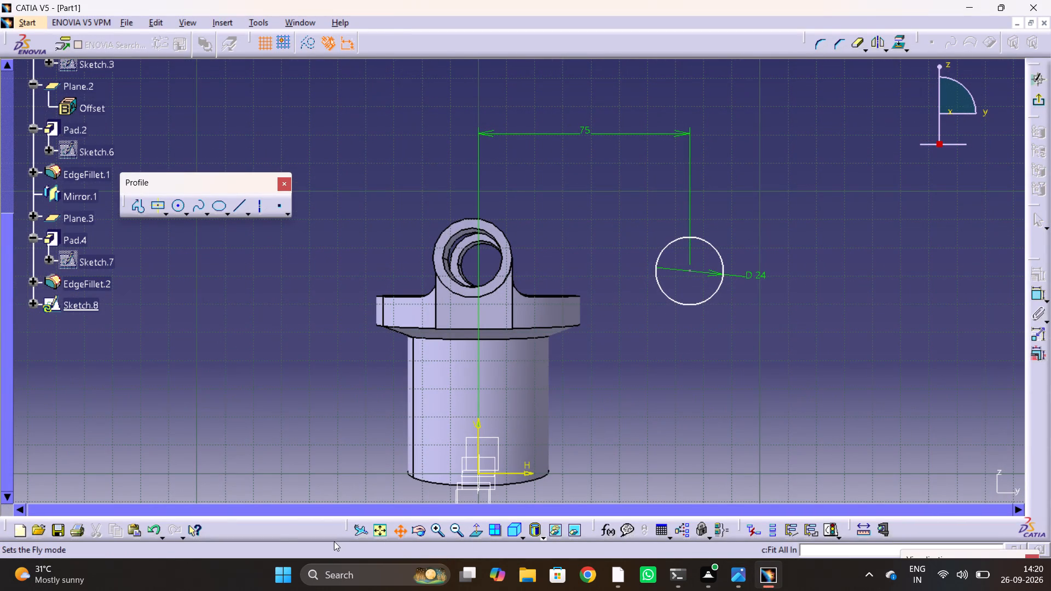
click(380, 527)
ctrl+middle_drag(559, 287, 560, 287)
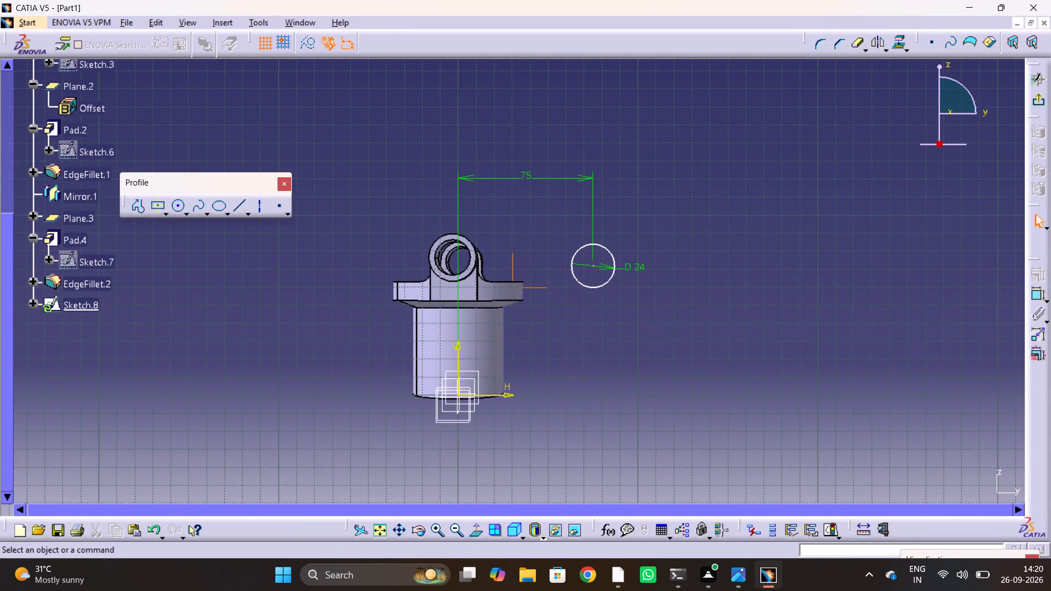
ctrl+middle_drag(560, 287, 577, 219)
scroll(537, 272, down, 1)
drag(537, 272, 576, 308)
middle_drag(575, 260, 588, 263)
drag(575, 260, 588, 263)
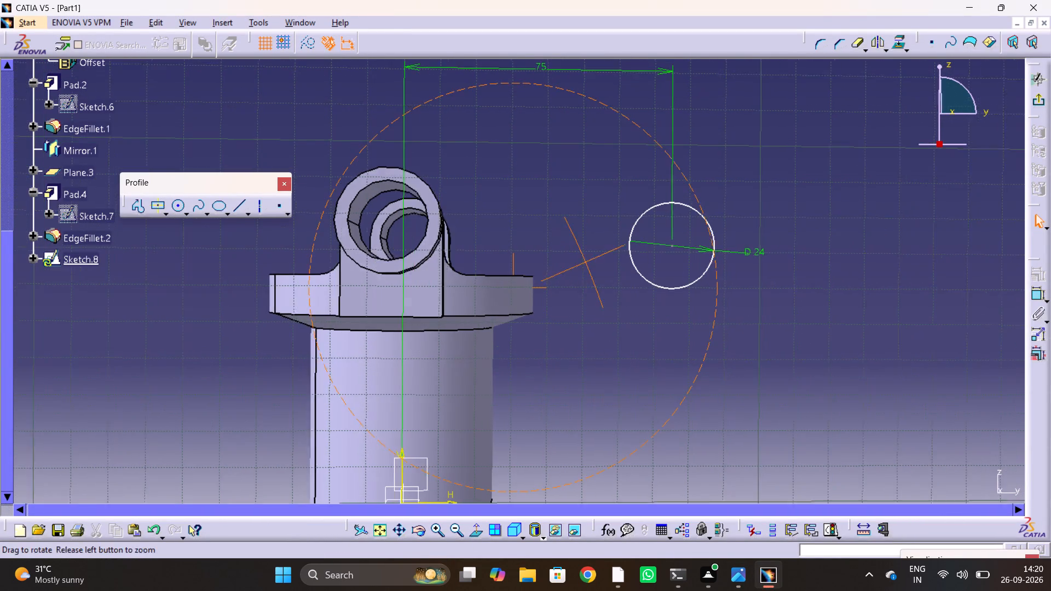
middle_drag(588, 263, 588, 299)
drag(588, 263, 586, 299)
key(alt+Tab)
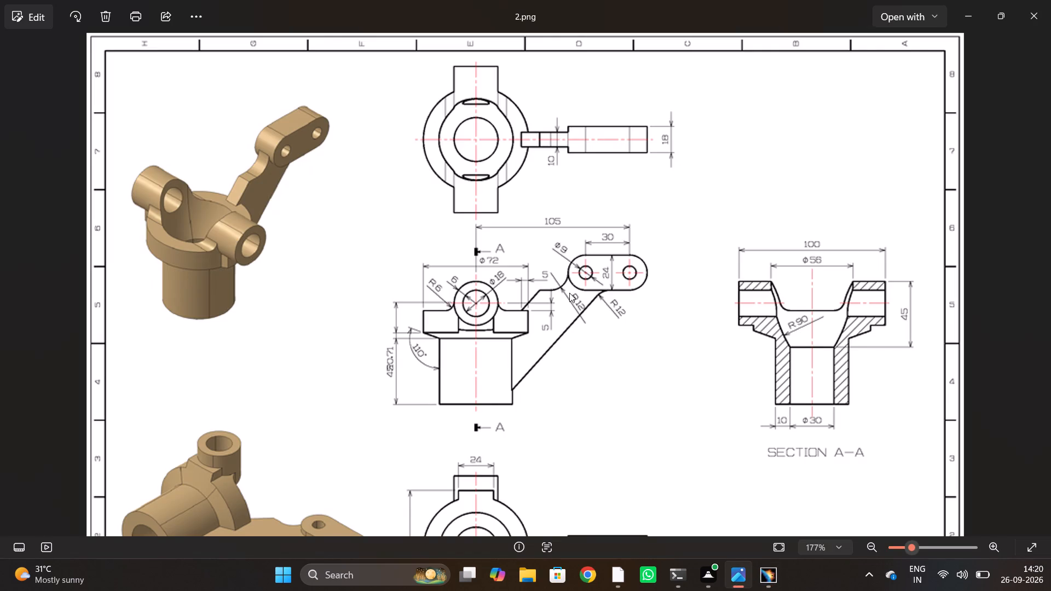
key(alt+Tab)
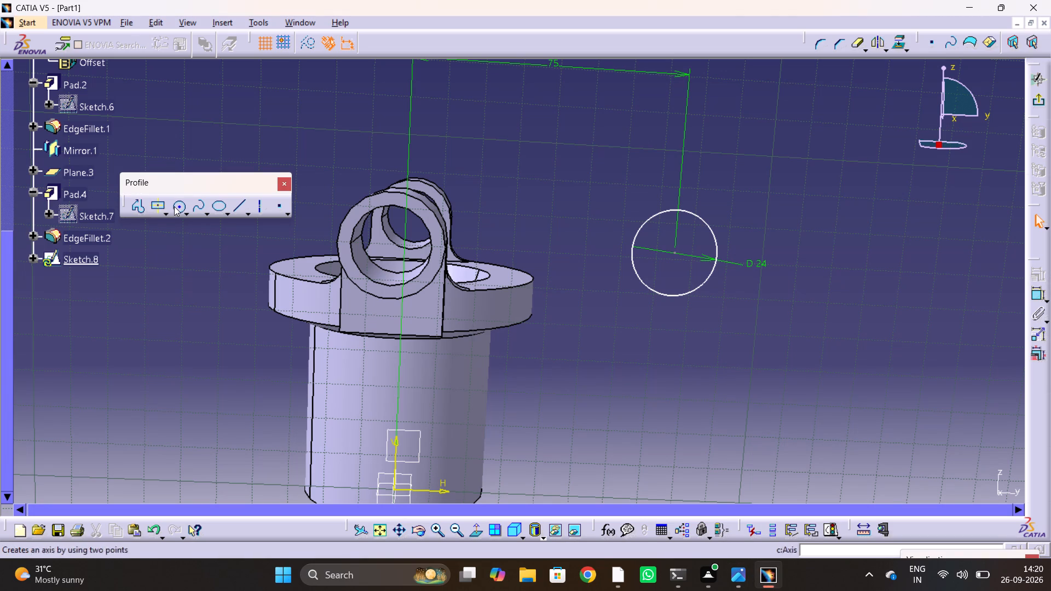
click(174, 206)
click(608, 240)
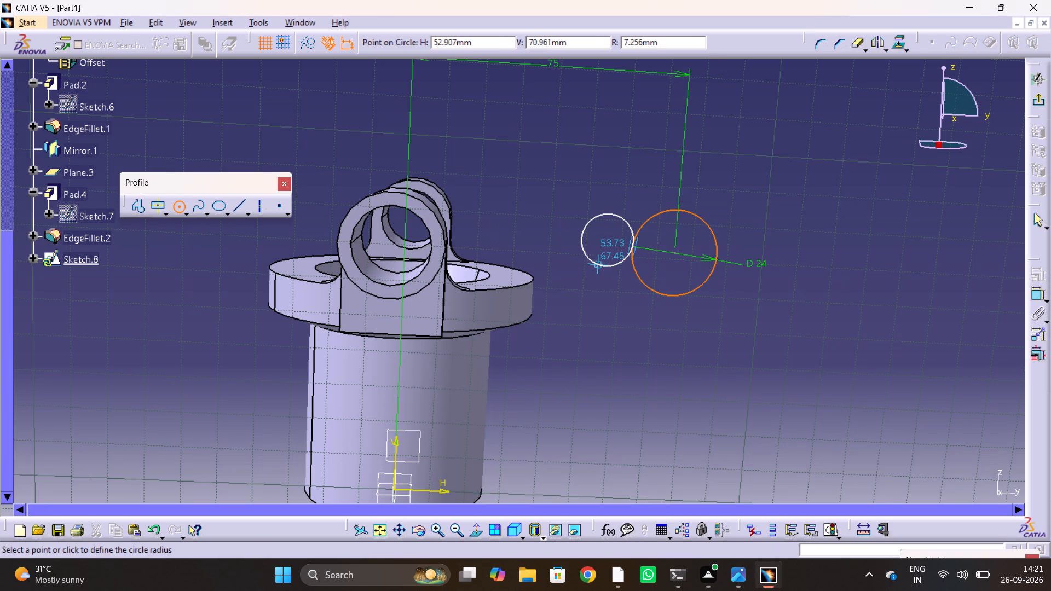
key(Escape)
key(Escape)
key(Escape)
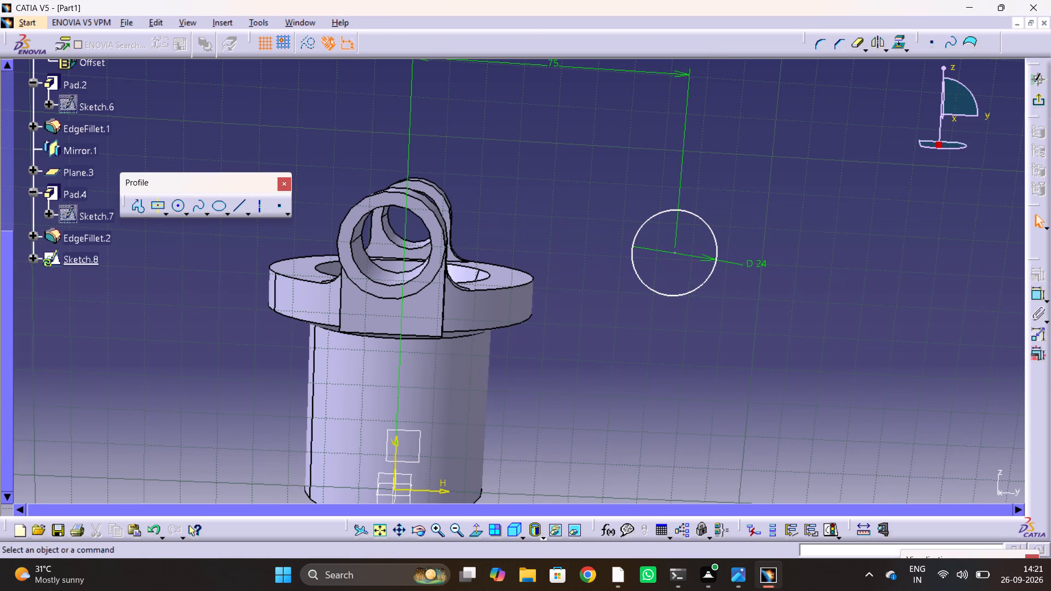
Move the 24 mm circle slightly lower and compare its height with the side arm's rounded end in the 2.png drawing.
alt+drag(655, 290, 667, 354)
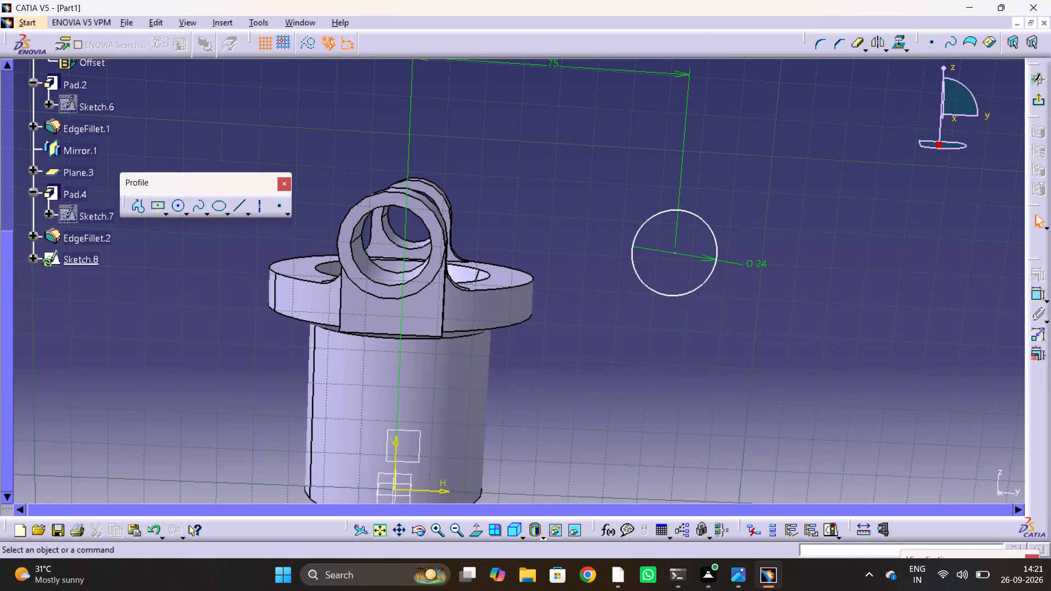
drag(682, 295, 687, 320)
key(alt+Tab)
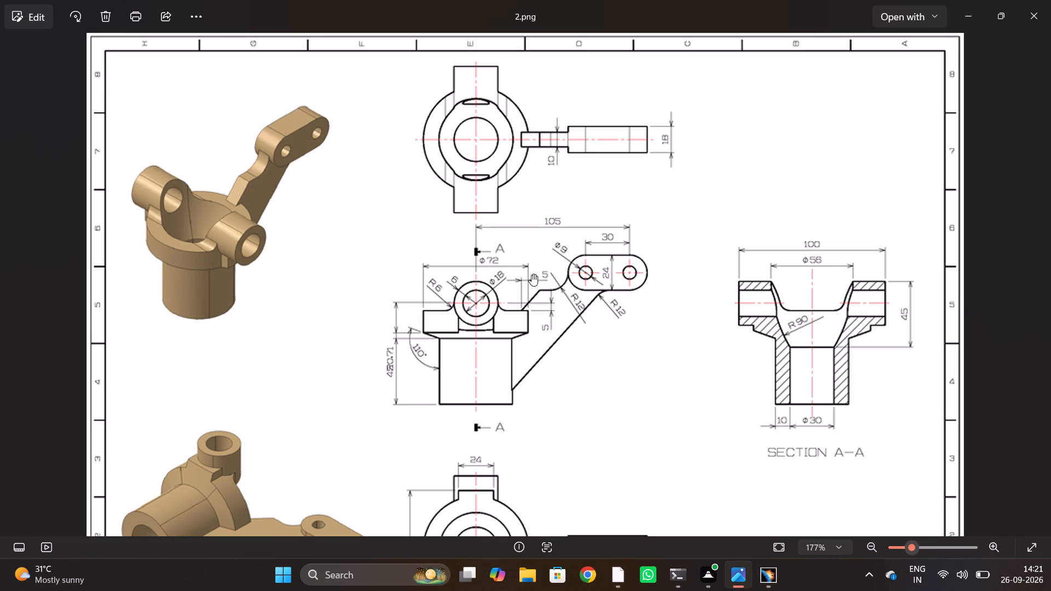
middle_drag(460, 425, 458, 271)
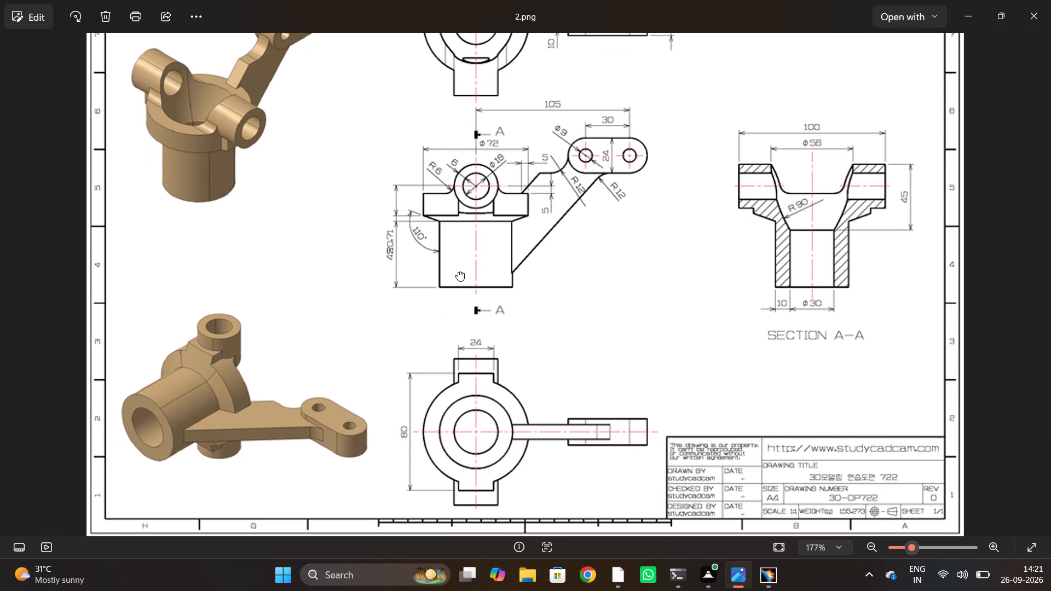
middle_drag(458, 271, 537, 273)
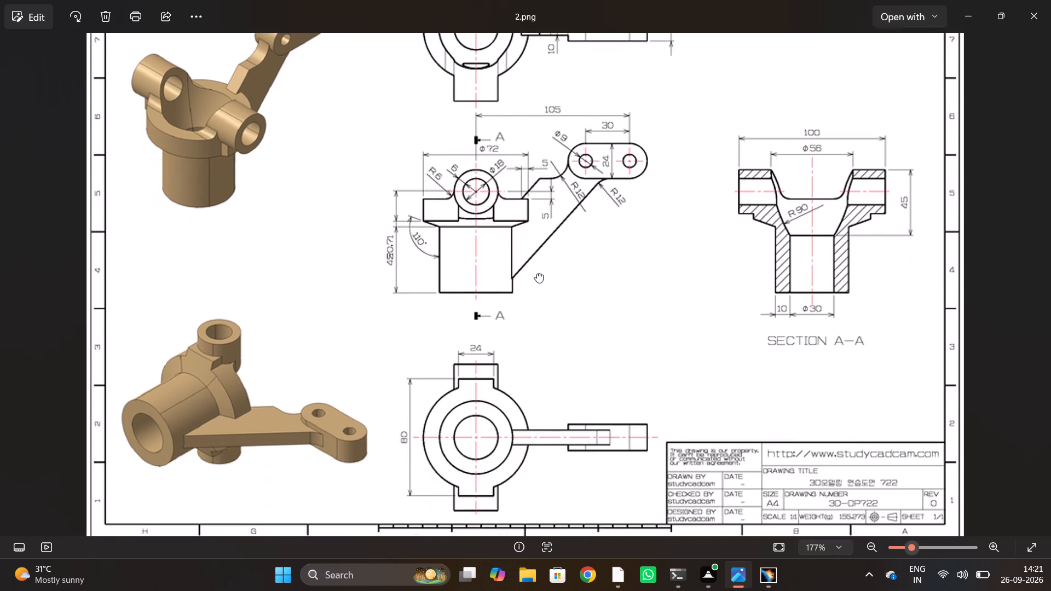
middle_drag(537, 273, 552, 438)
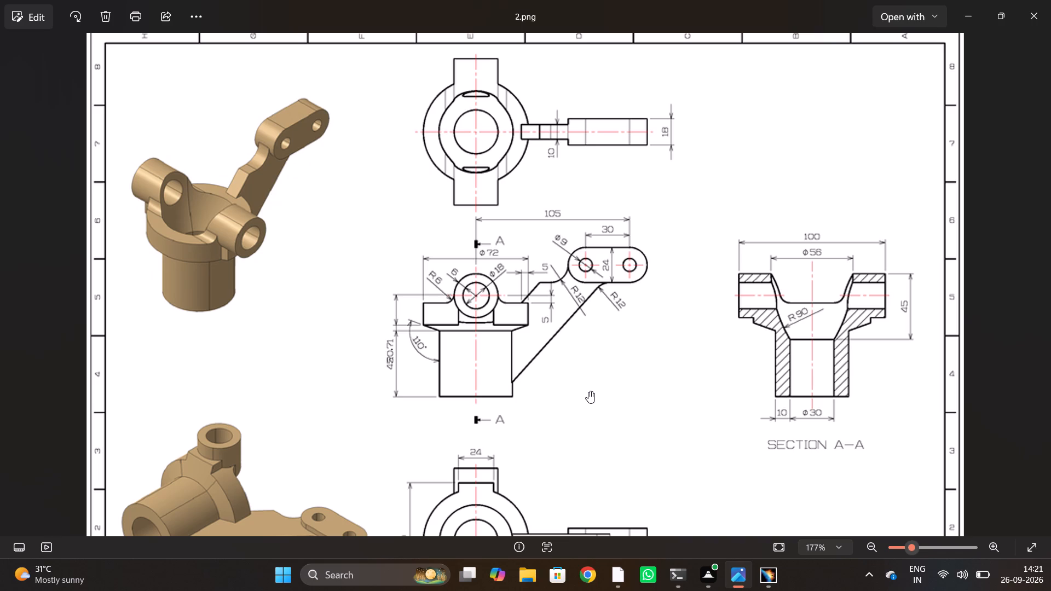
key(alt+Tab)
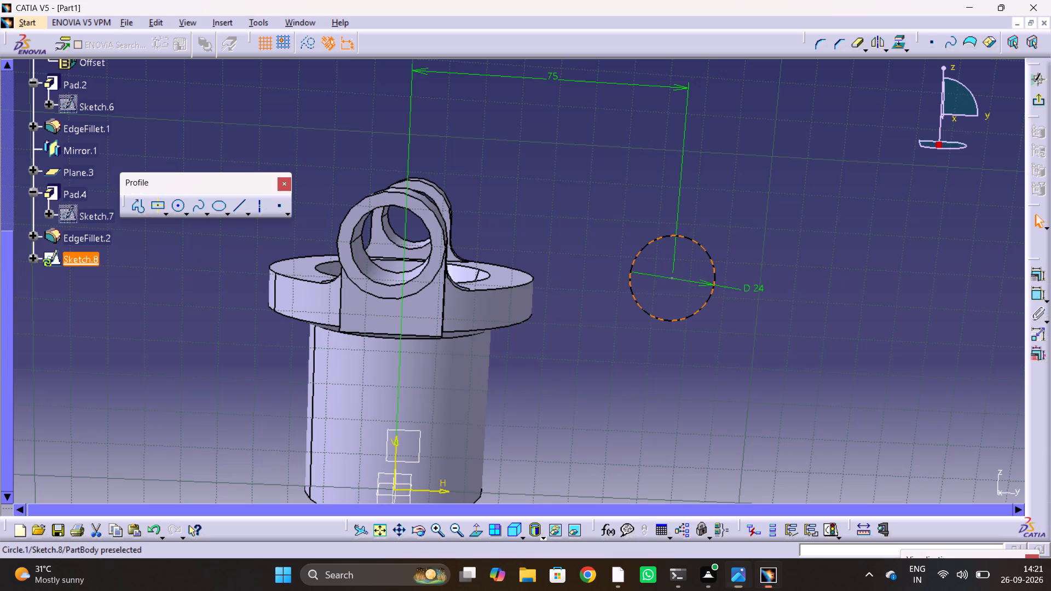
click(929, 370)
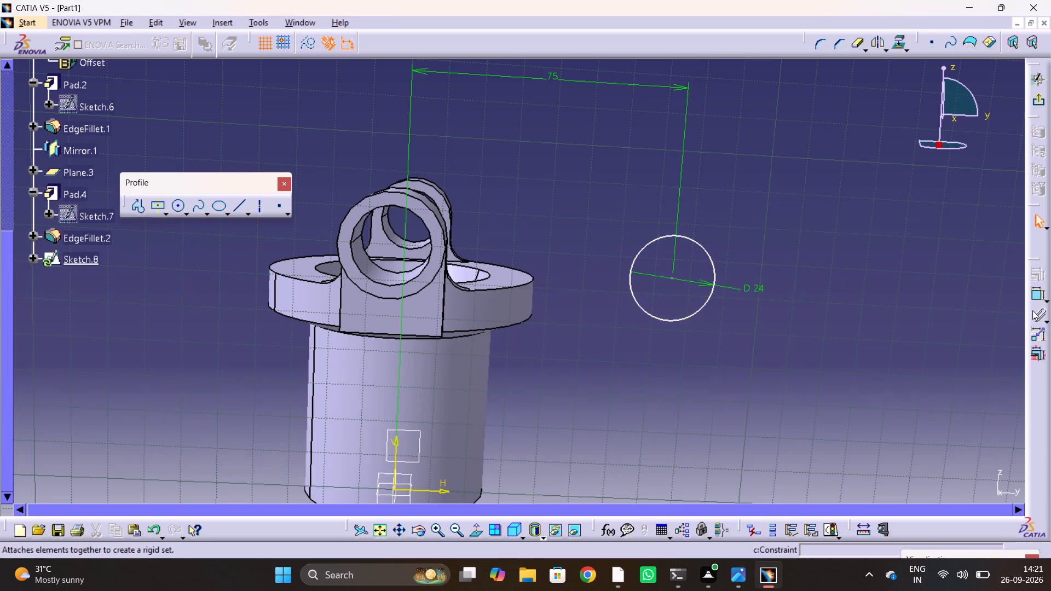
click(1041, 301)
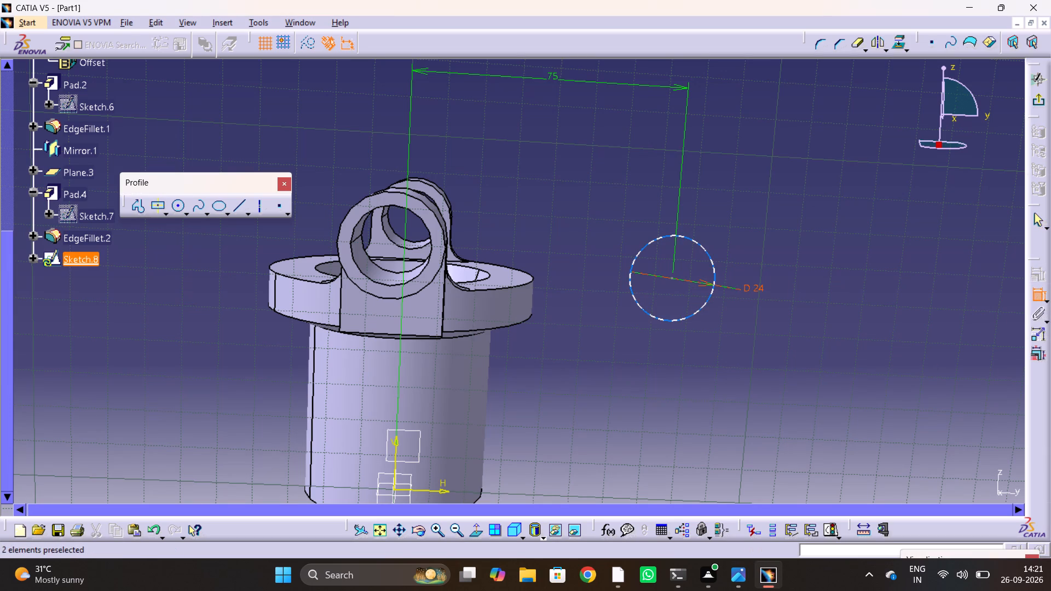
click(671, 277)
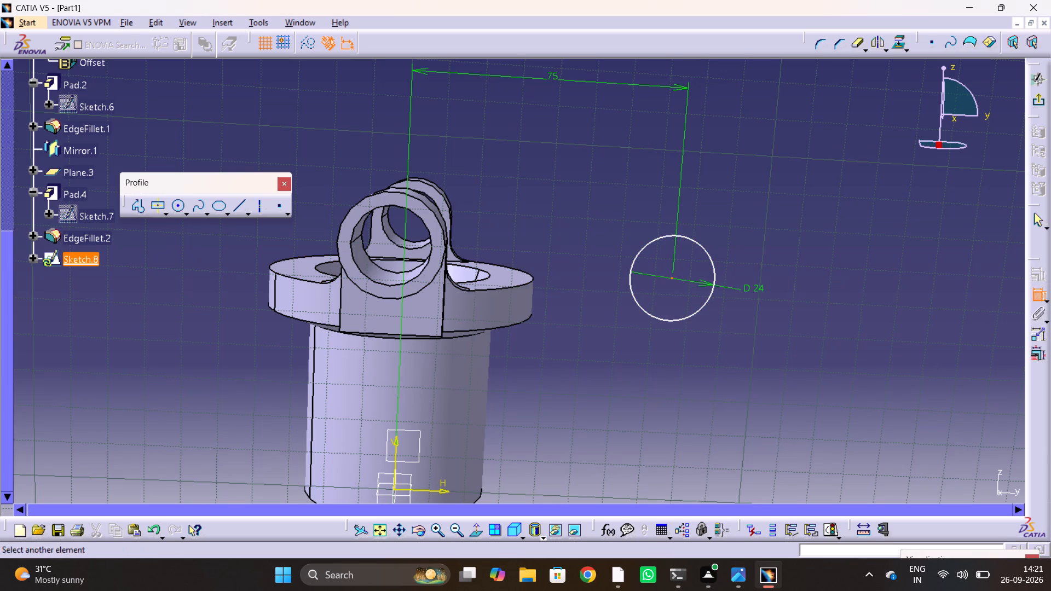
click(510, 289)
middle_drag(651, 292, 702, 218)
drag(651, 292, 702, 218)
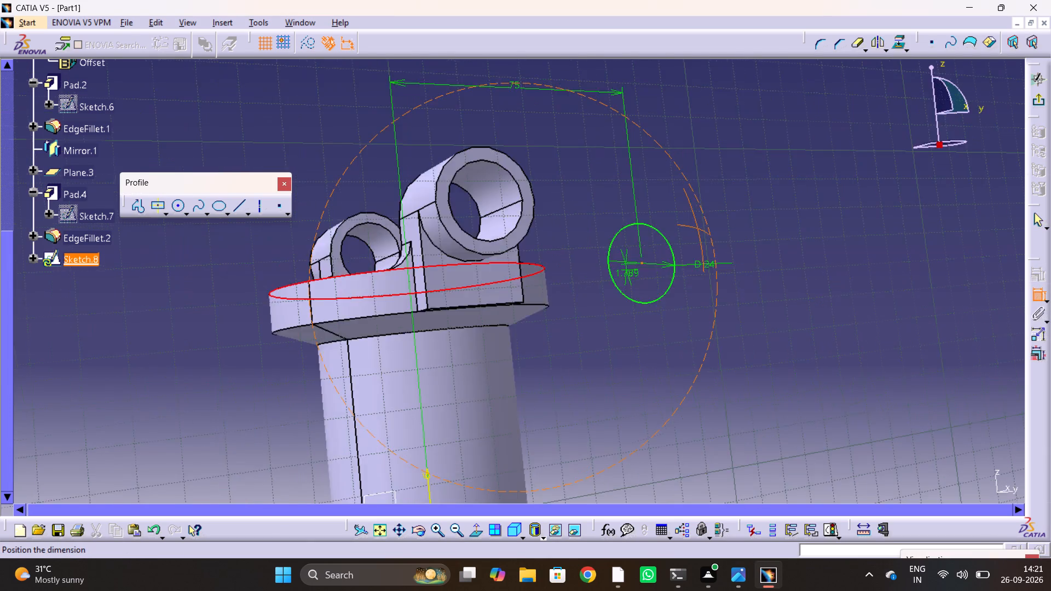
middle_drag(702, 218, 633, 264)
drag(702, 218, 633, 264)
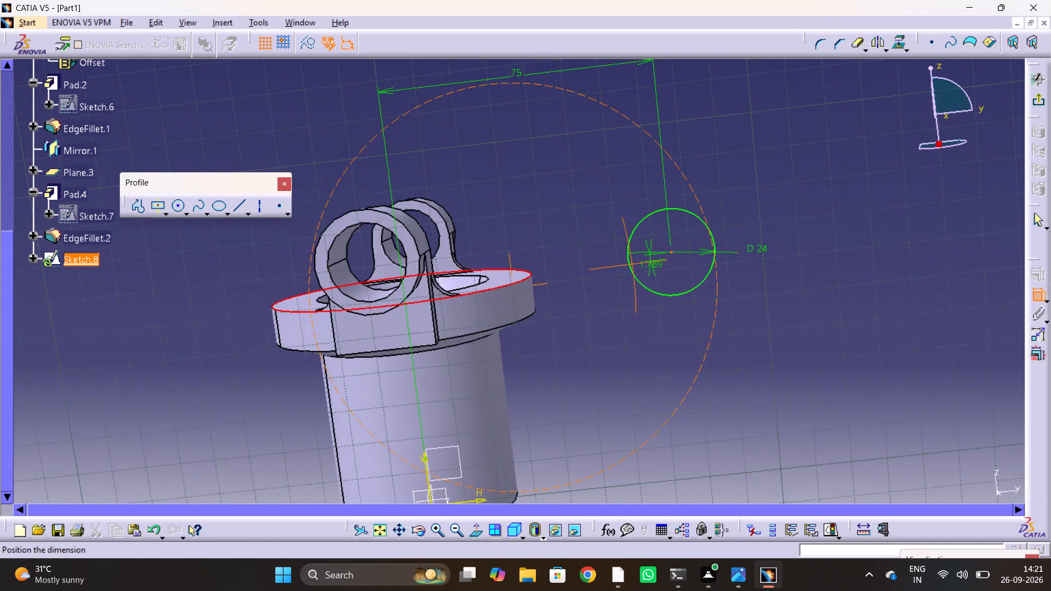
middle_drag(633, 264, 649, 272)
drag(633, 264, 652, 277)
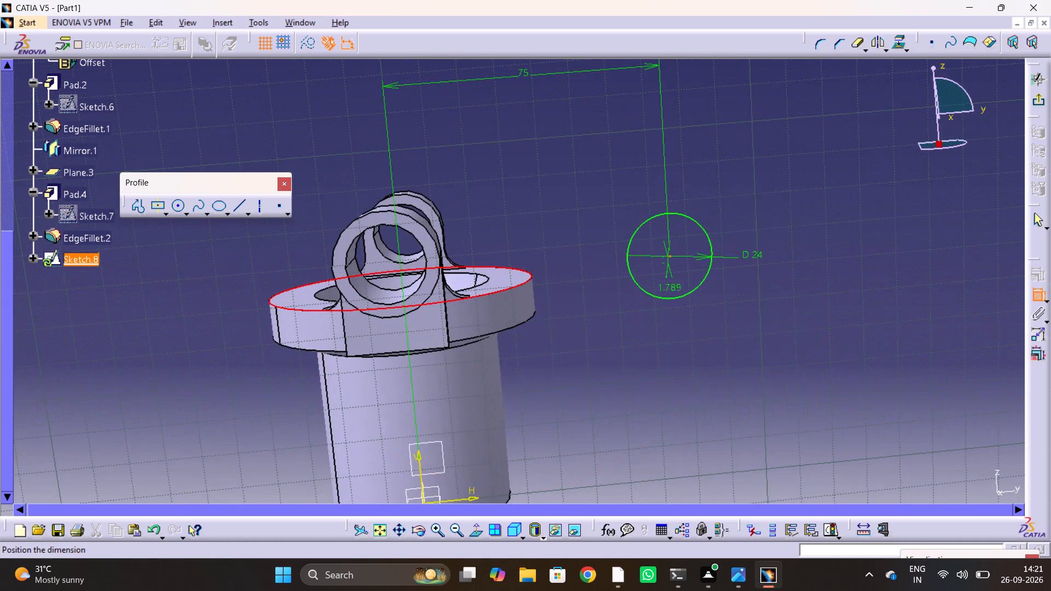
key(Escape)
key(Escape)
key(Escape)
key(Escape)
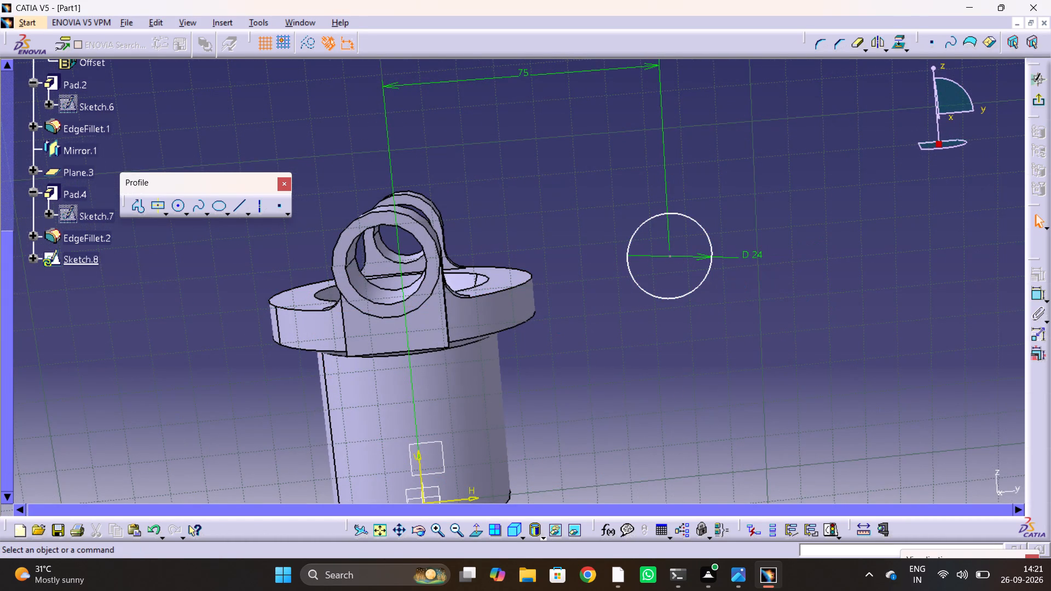
View the sketch face-on and move the 24 mm circle up so its centre sits above the upper lug.
click(384, 535)
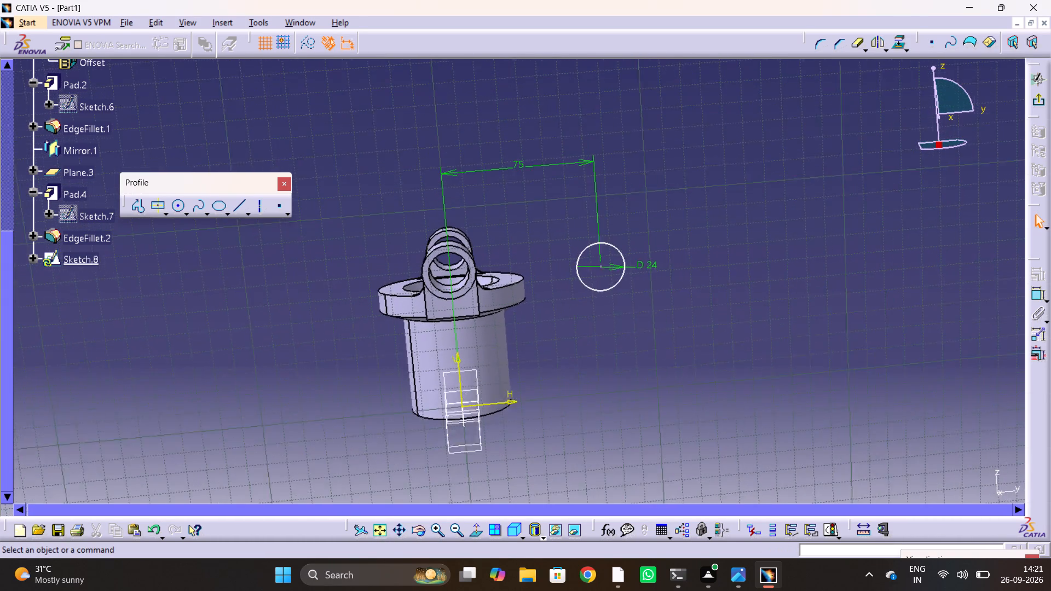
middle_drag(477, 419, 423, 442)
ctrl+middle_click(459, 341)
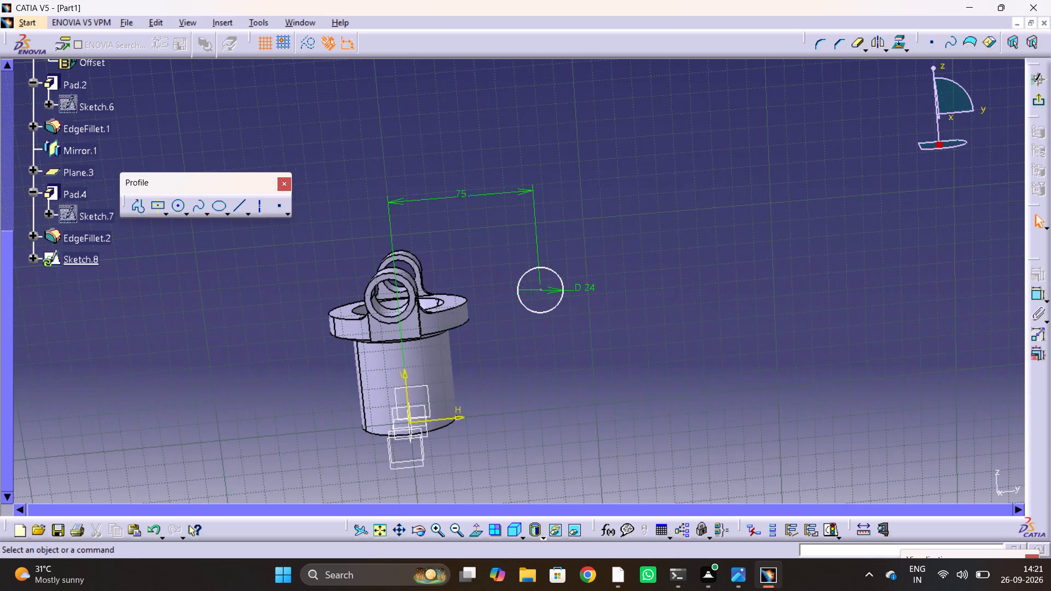
ctrl+middle_drag(628, 379, 625, 554)
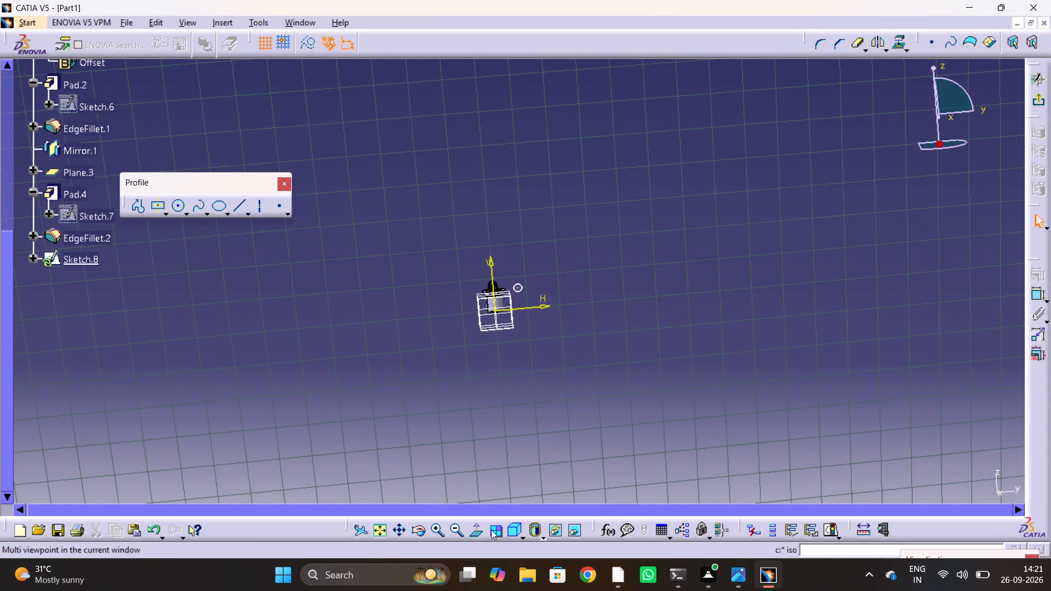
click(479, 535)
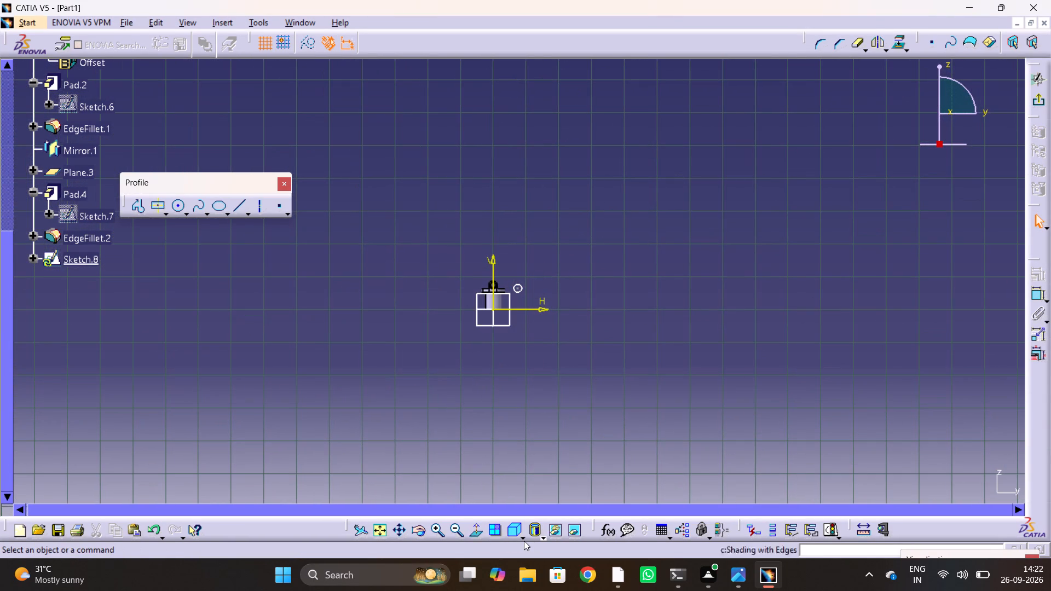
click(522, 538)
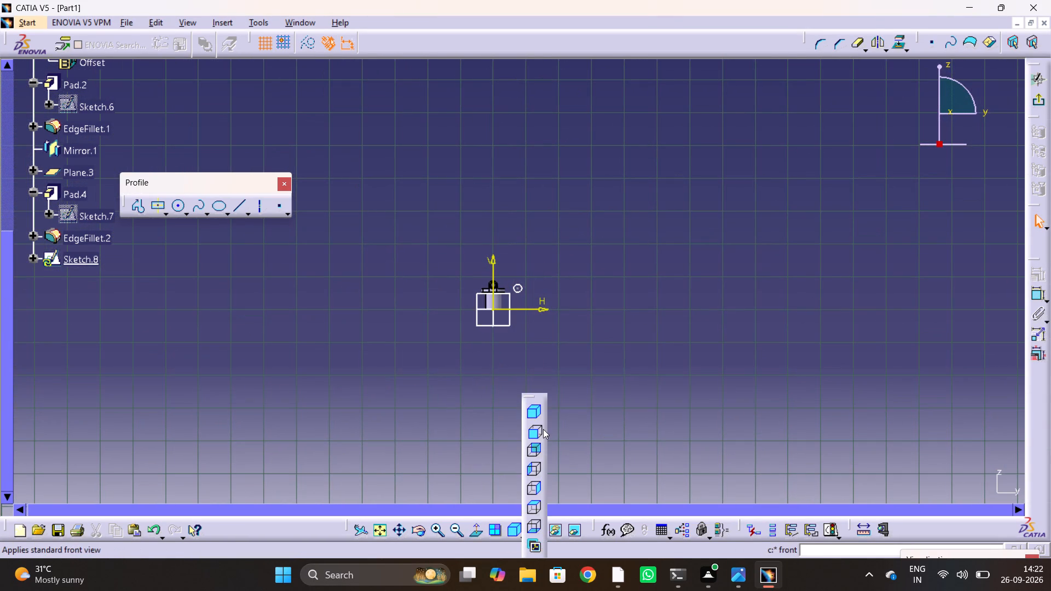
click(529, 438)
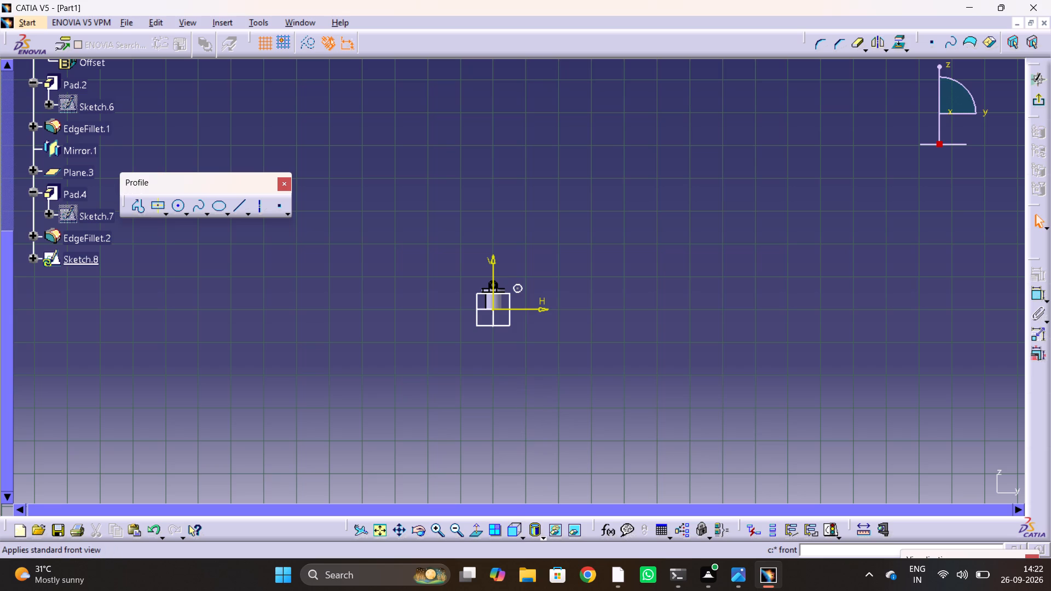
click(508, 473)
click(380, 535)
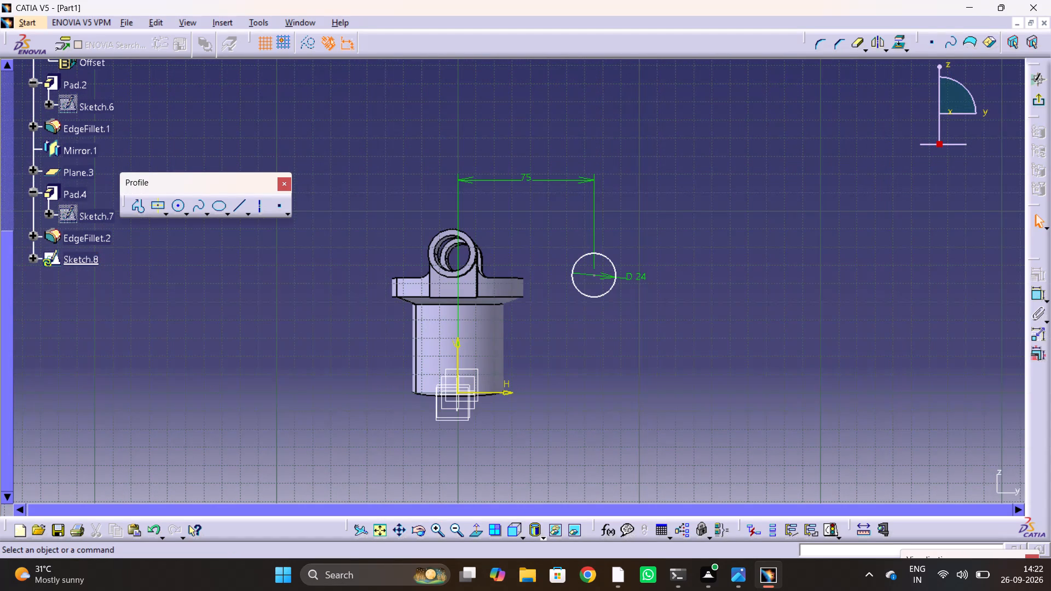
drag(592, 276, 580, 221)
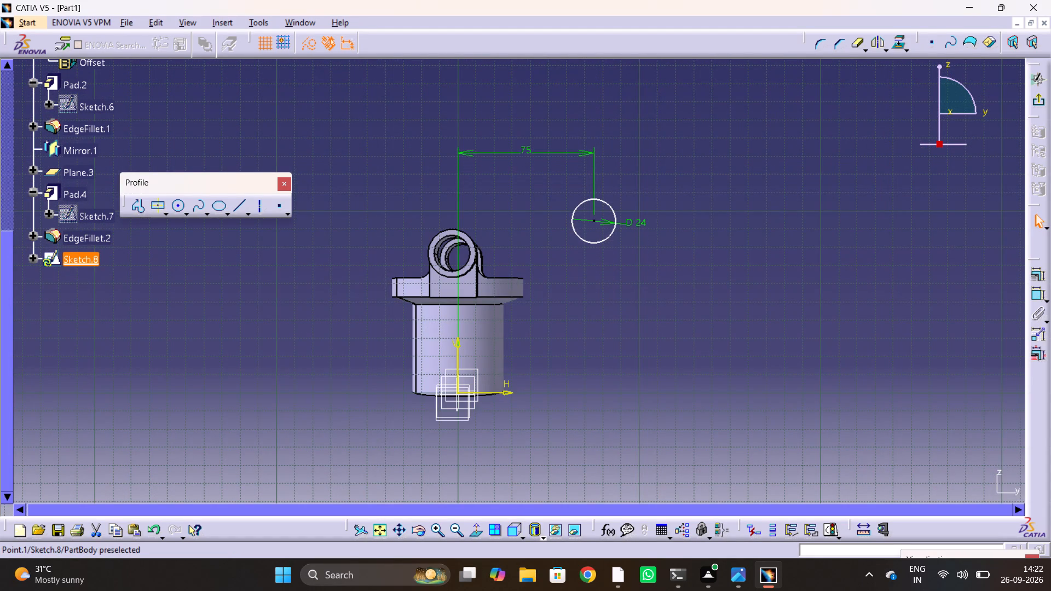
drag(580, 221, 580, 222)
click(749, 298)
Check the arm's height in 2.png, then constrain the circle's centre vertically from the lug's outer circular edge at 35 mm.
key(alt+Tab)
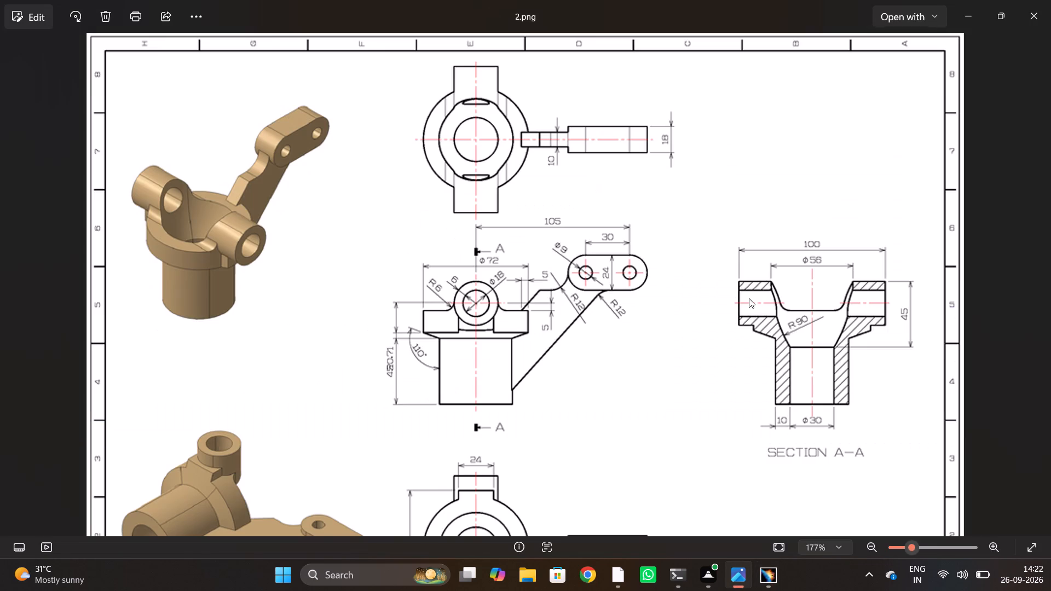
key(alt+Tab)
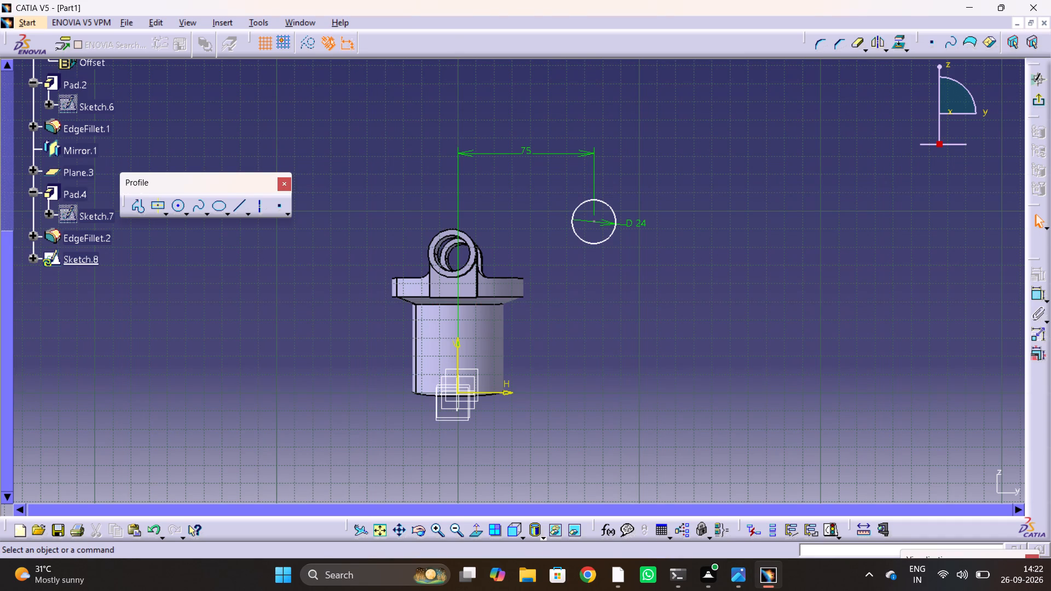
key(alt+Tab)
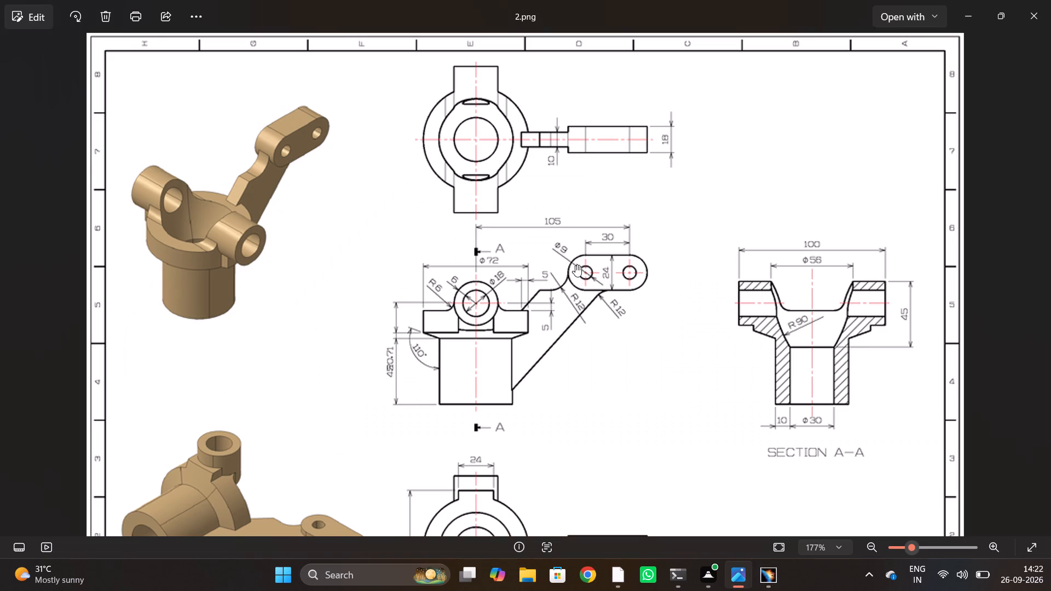
key(alt+Tab)
click(1039, 302)
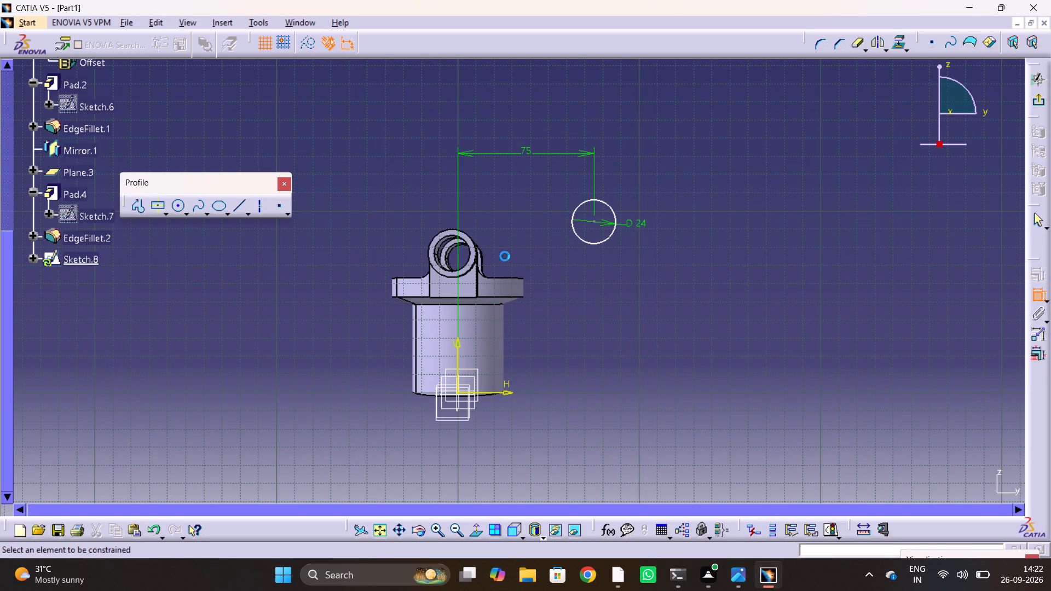
click(448, 231)
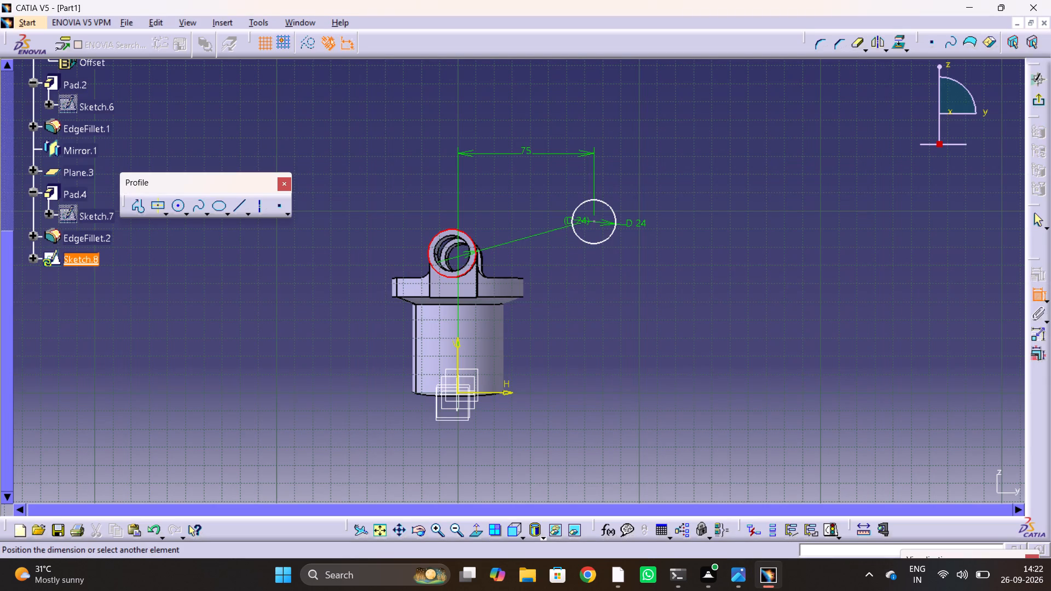
click(594, 222)
right_click(443, 204)
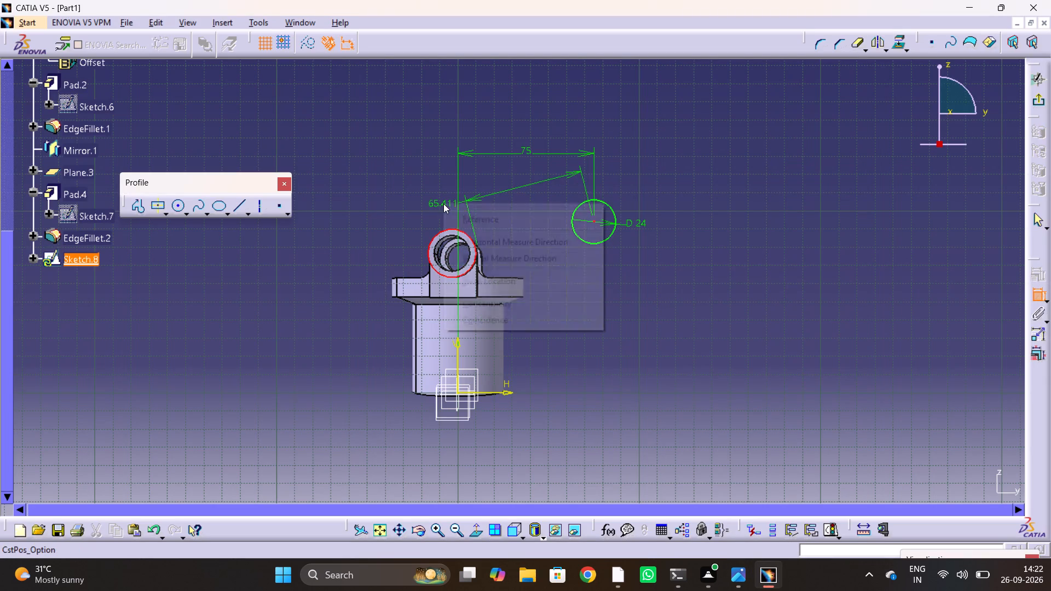
click(482, 256)
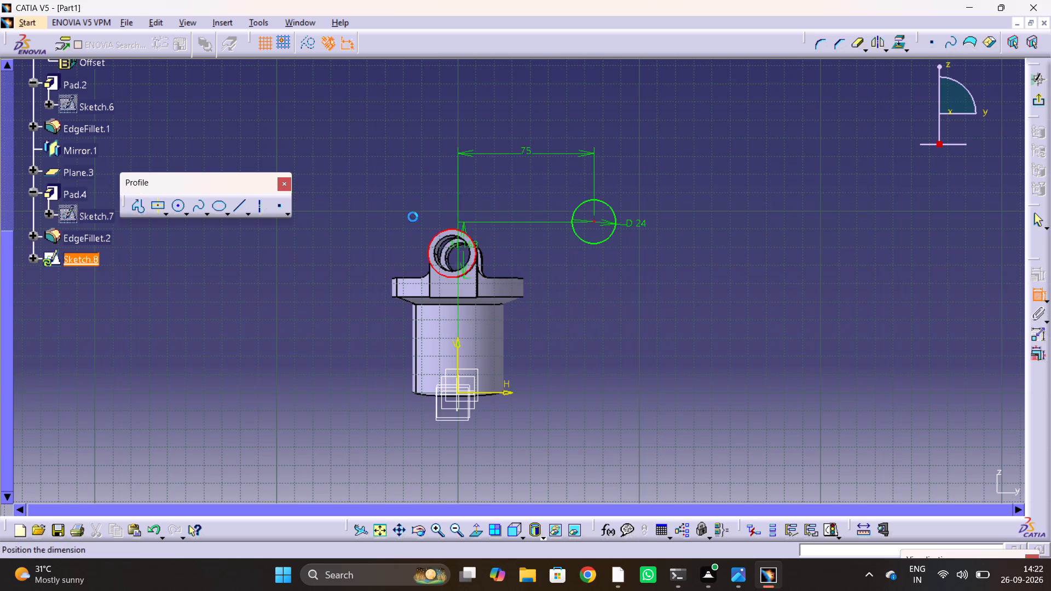
click(371, 204)
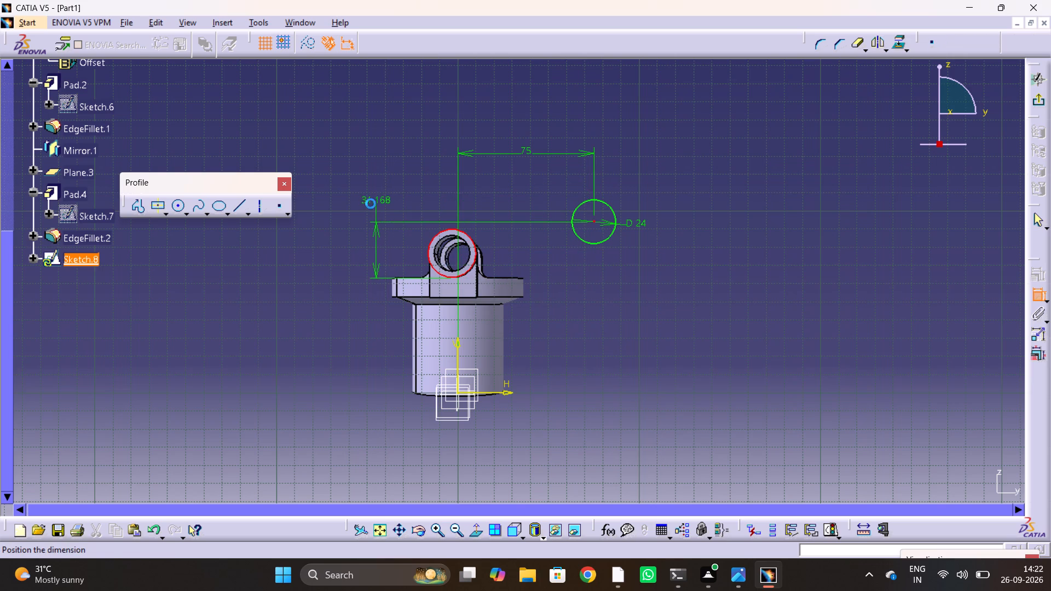
key(alt+Tab)
key(alt+Tab)
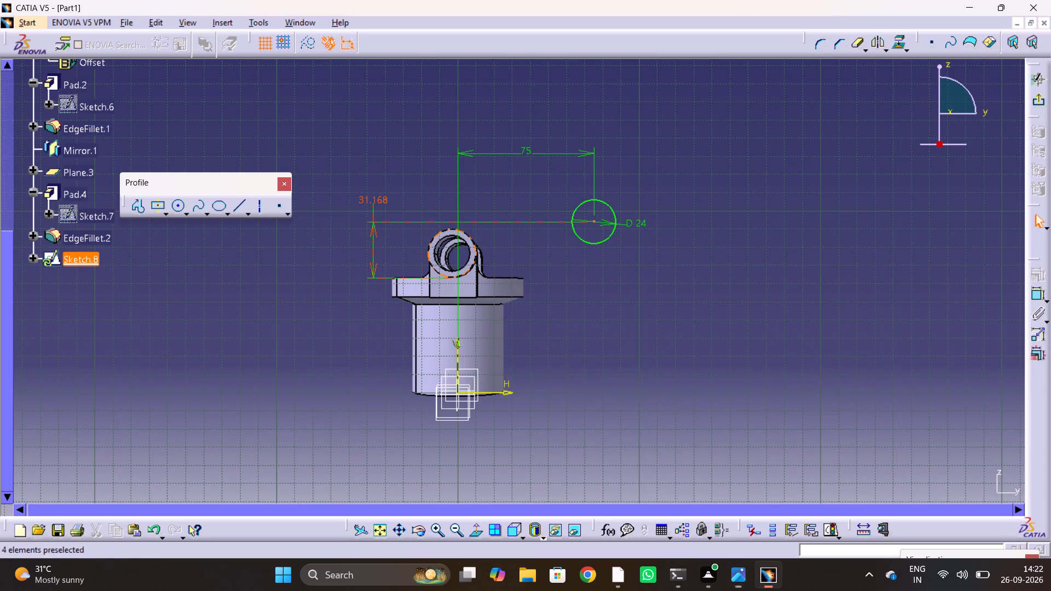
double_click(384, 199)
text(35)
key(Return)
click(840, 354)
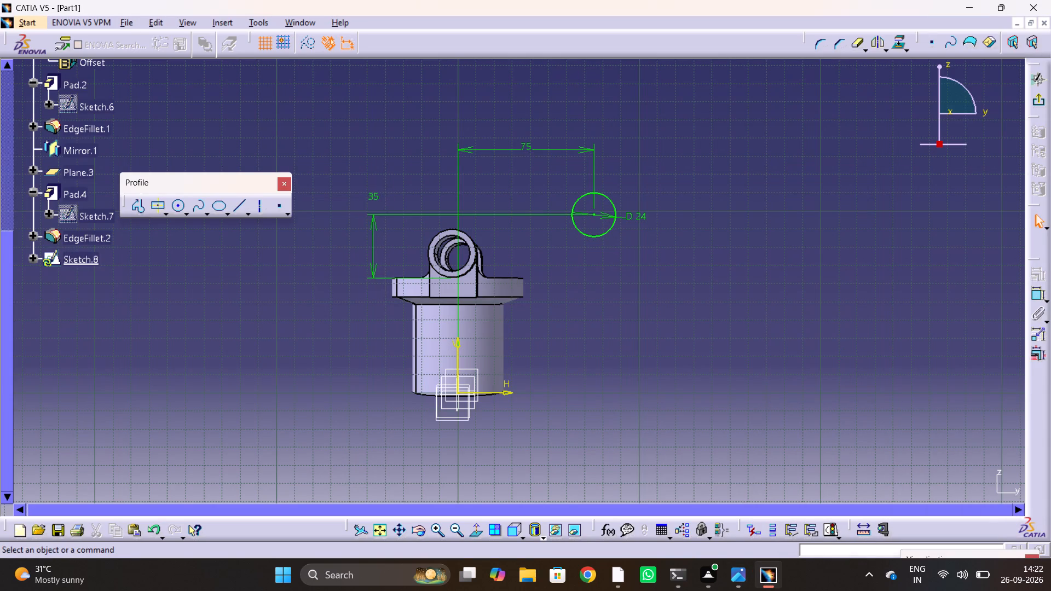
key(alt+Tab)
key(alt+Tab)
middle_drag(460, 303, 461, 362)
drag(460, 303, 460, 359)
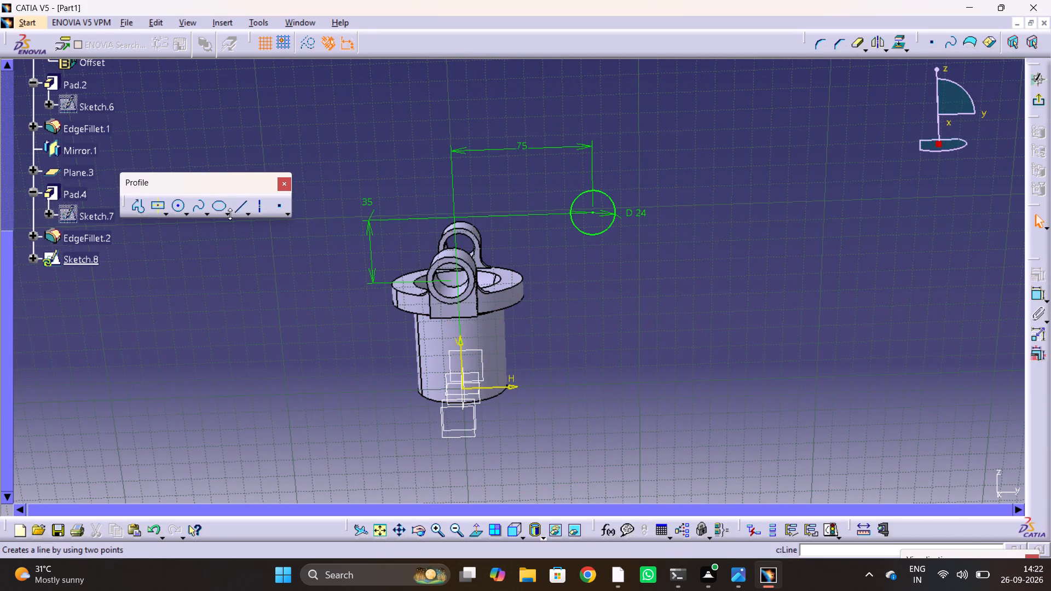
Sketch a second circle about 24 mm in diameter between the upper lug and the existing 24 mm circle, and dimension its diameter.
drag(164, 207, 170, 206)
click(189, 195)
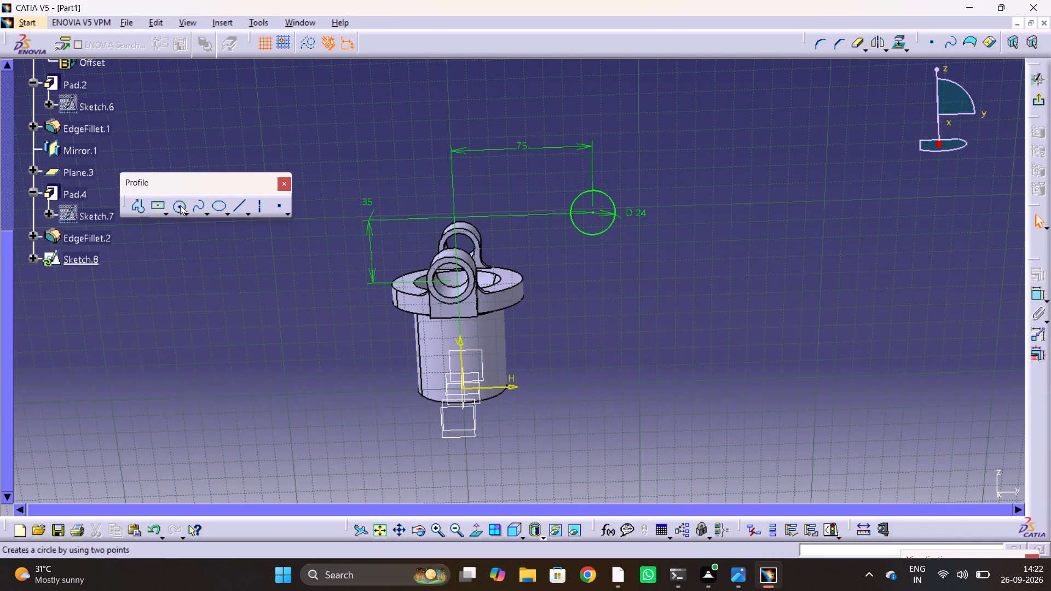
click(180, 205)
click(542, 232)
click(555, 251)
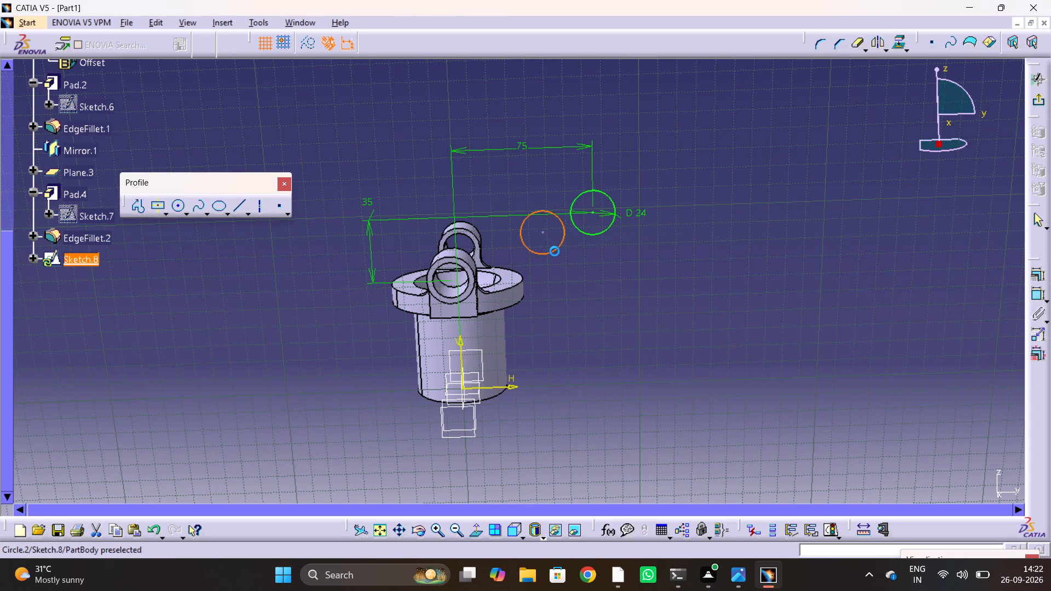
click(1040, 291)
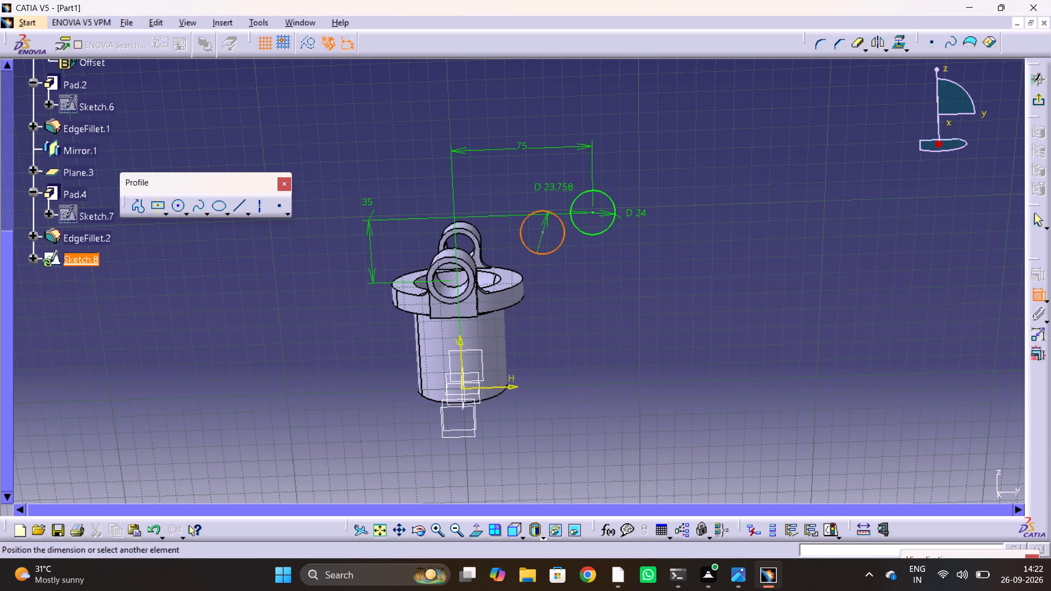
click(541, 190)
Check the arm's fillet radii in the 2.png drawing, then set the second circle's diameter to 24 mm.
key(alt+Tab)
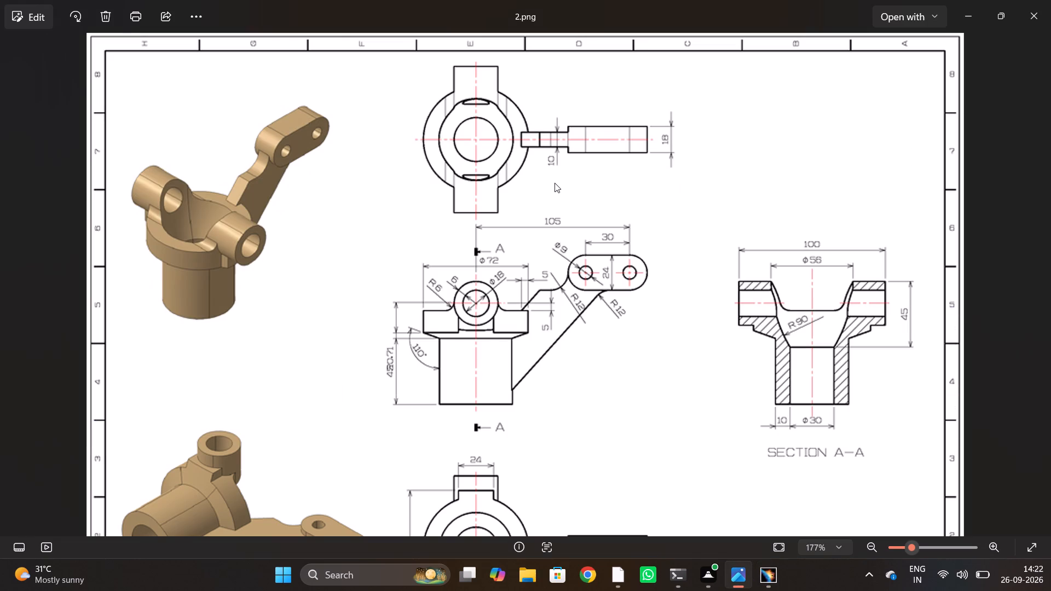
click(601, 375)
key(alt+Tab)
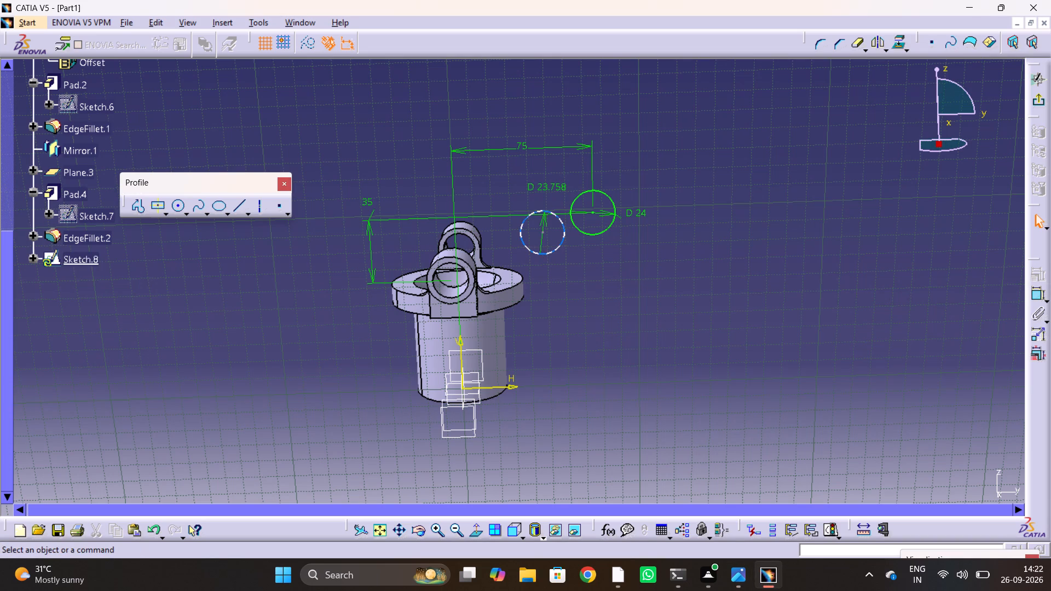
double_click(524, 222)
click(508, 190)
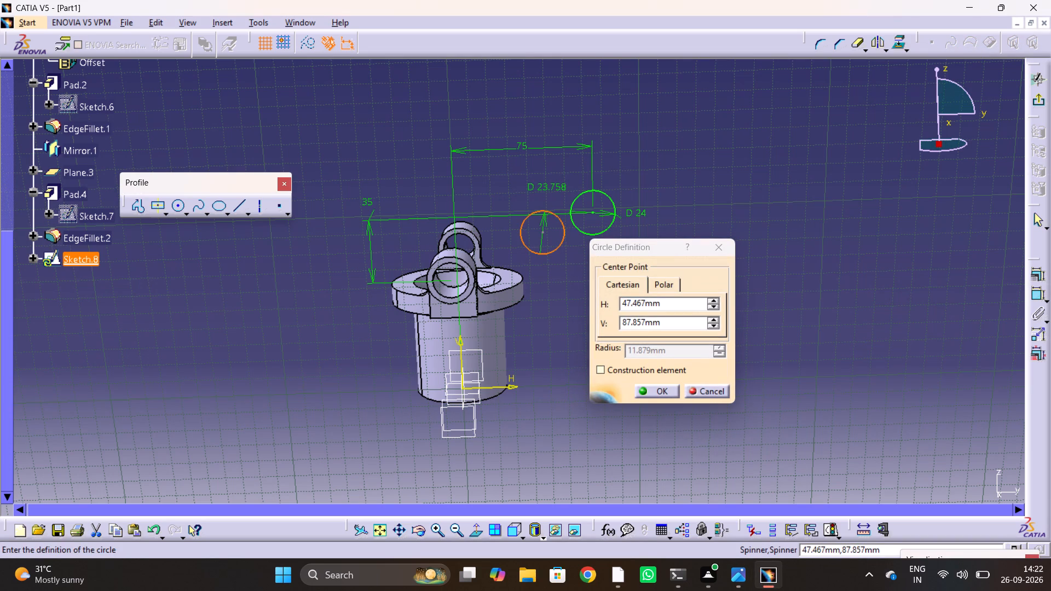
click(556, 190)
click(556, 190)
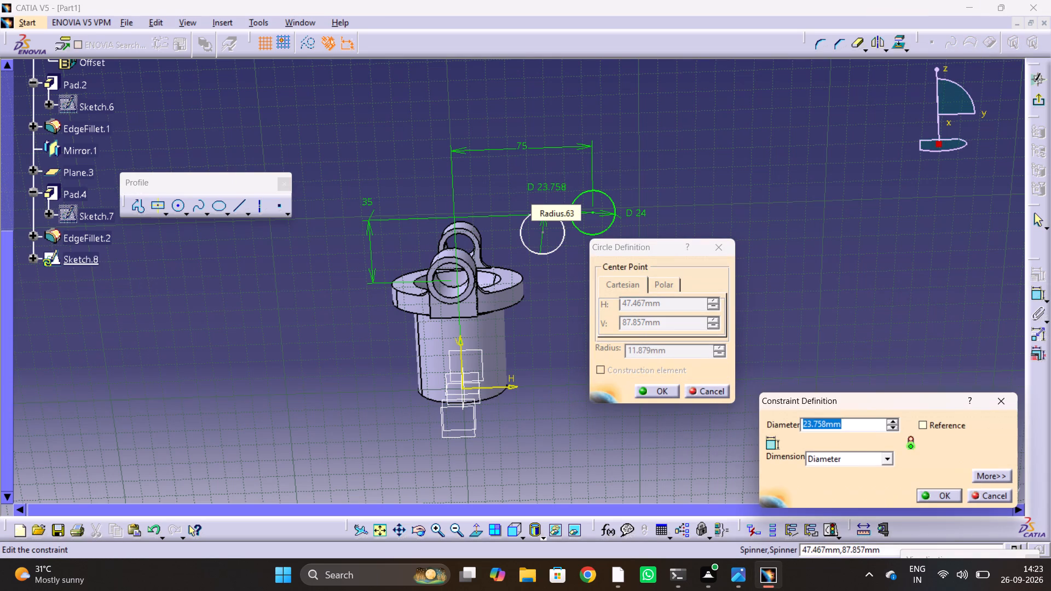
text(24)
key(Return)
click(754, 184)
key(Escape)
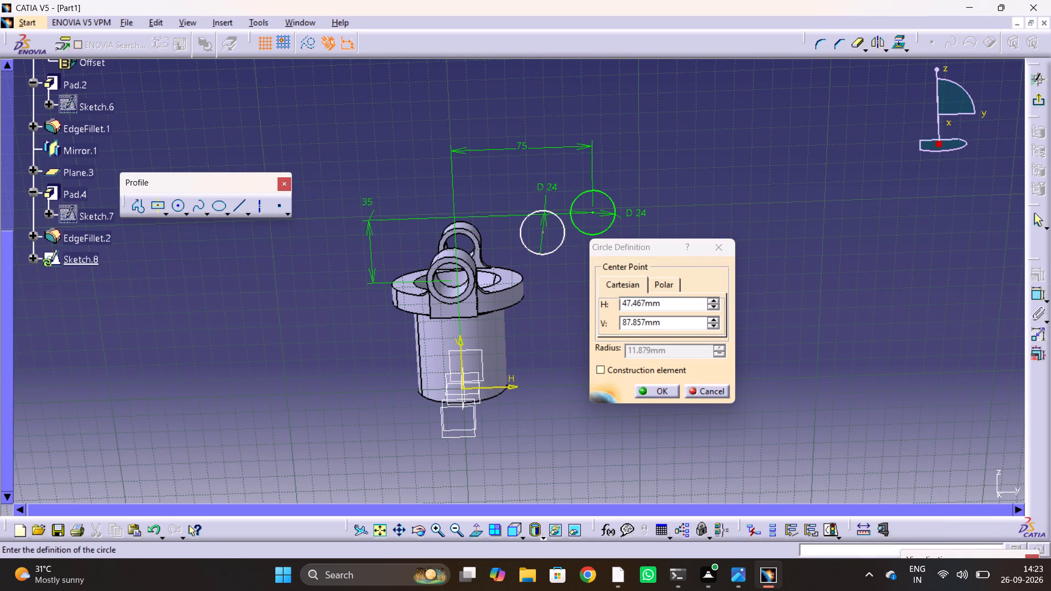
key(Escape)
key(Escape)
key(Escape)
Constrain the second circle tangent to the dimensioned 24 mm arm-end circle.
click(561, 239)
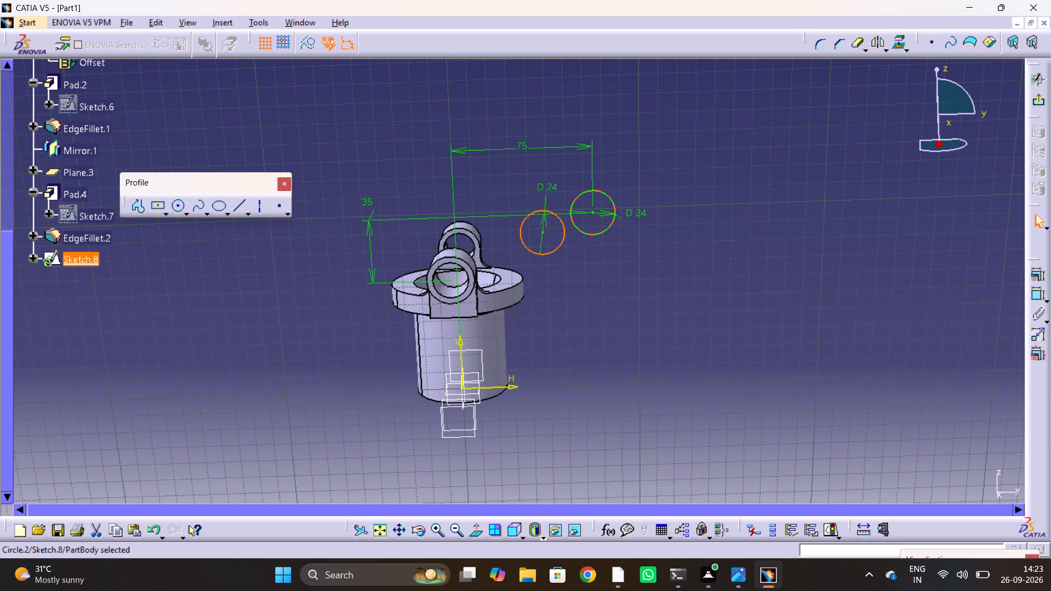
ctrl+click(570, 210)
click(1030, 271)
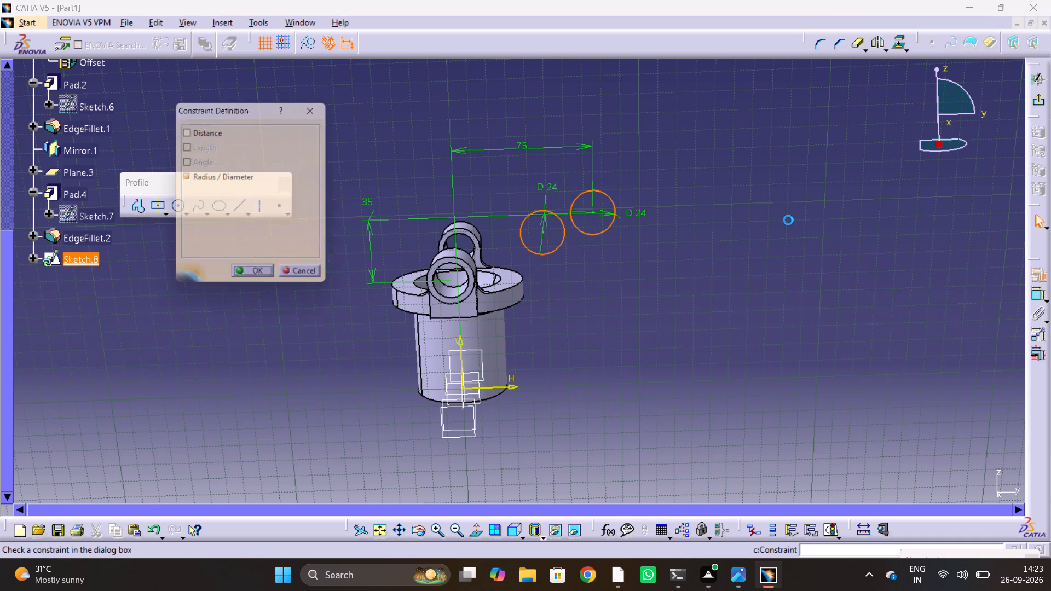
click(286, 179)
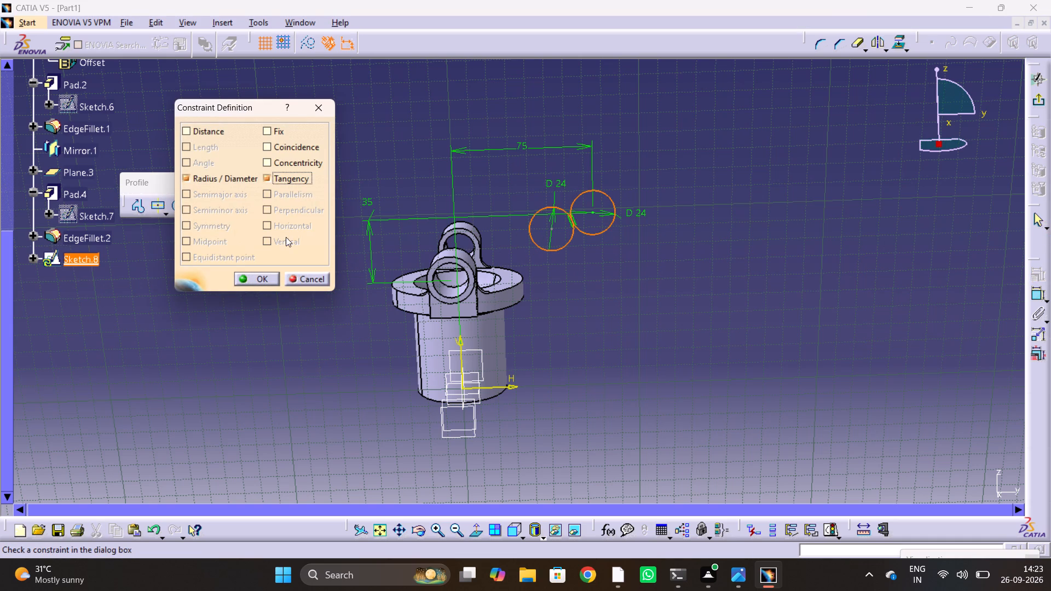
click(247, 277)
Consult 2.png, then draw a slanted line about 60 mm long from above the two circles down to the flange's top rim.
key(alt+Tab)
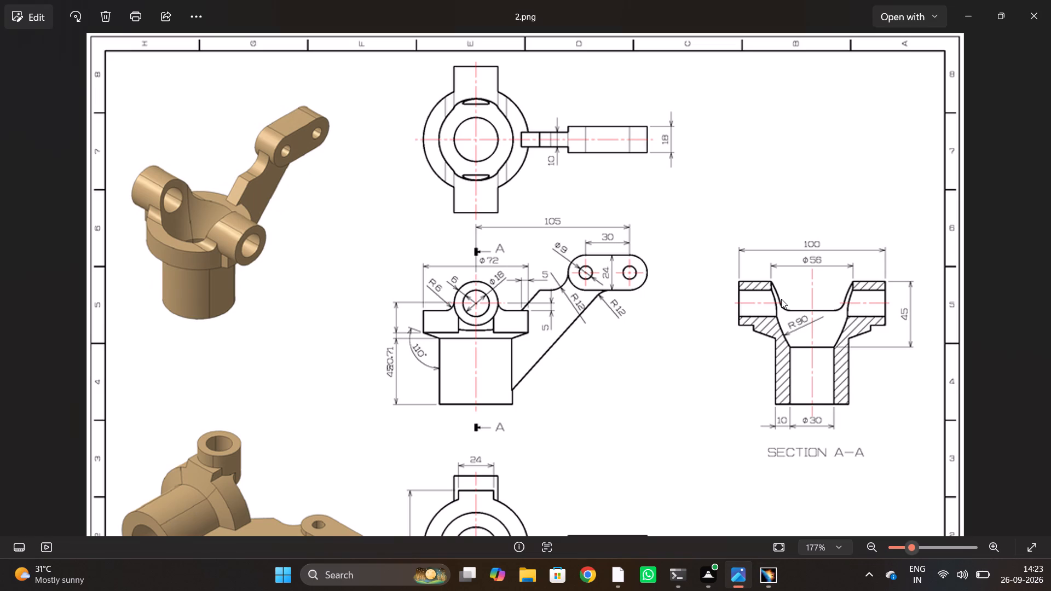
key(alt+Tab)
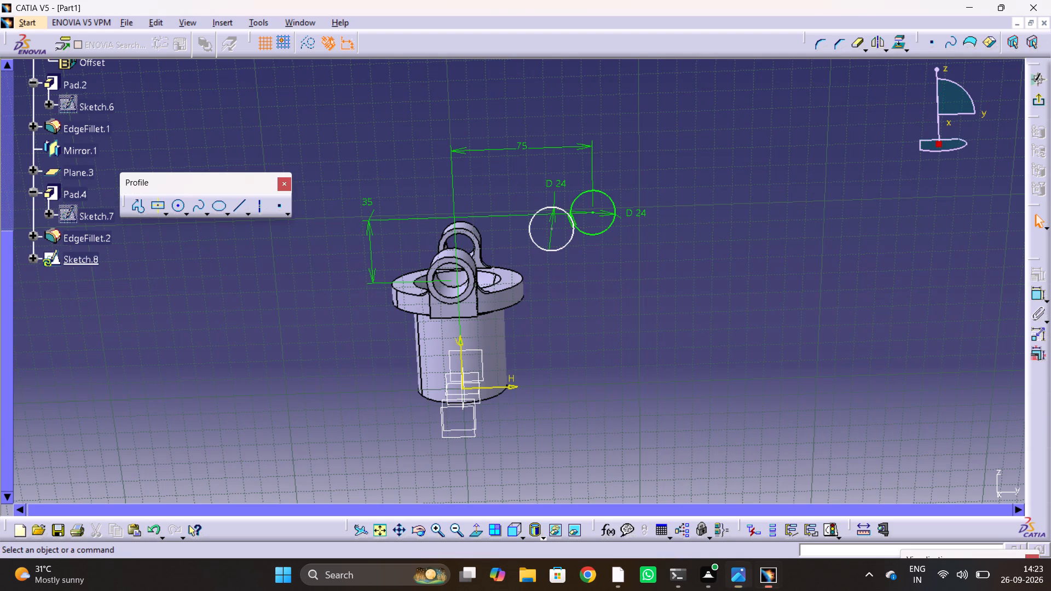
middle_drag(548, 282, 555, 225)
drag(533, 284, 567, 225)
ctrl+middle_drag(585, 225, 599, 170)
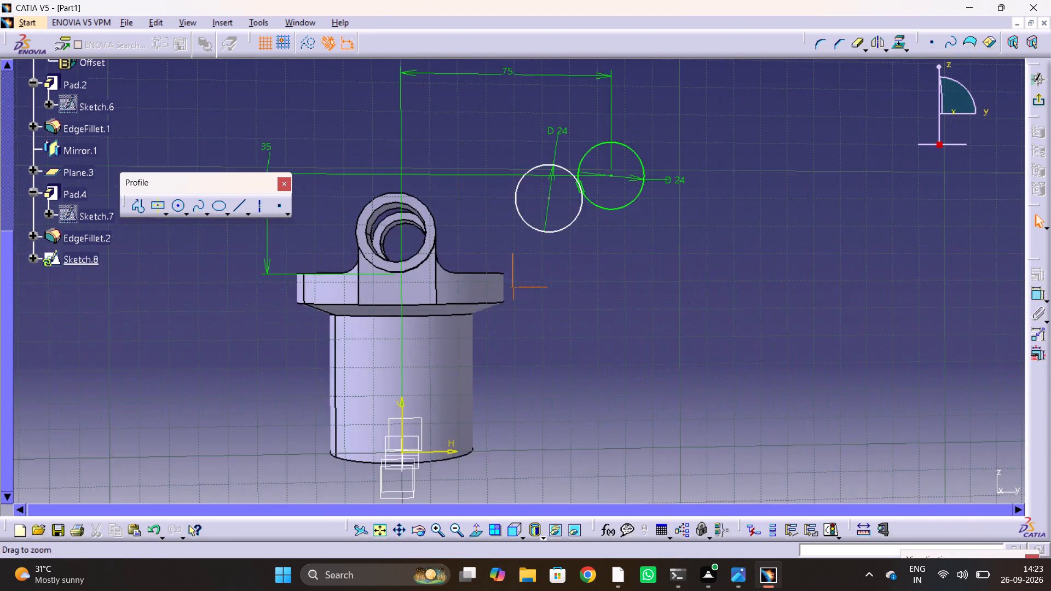
ctrl+middle_drag(599, 170, 603, 164)
middle_drag(587, 204, 628, 257)
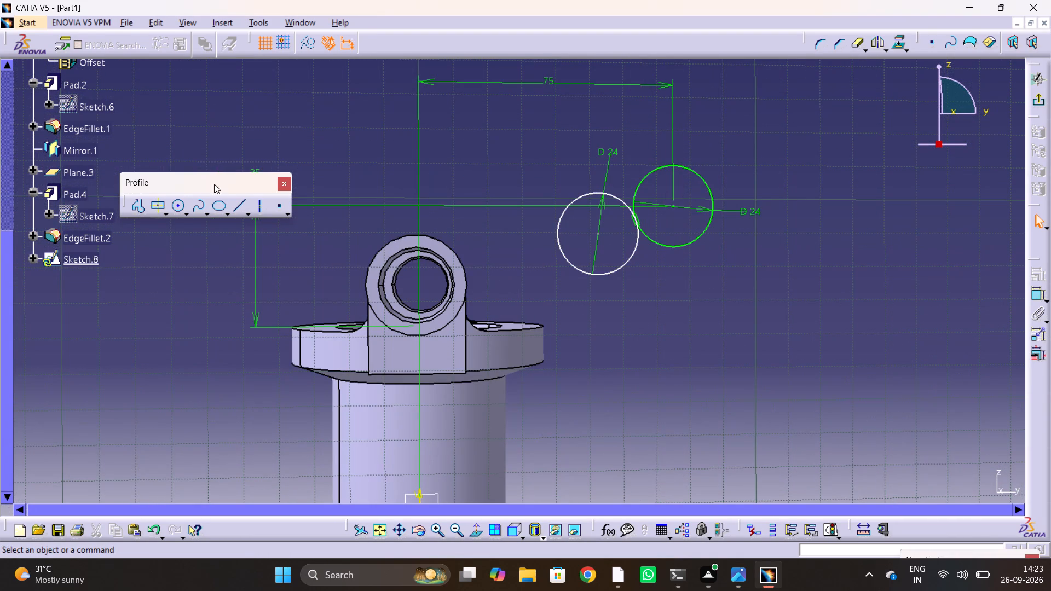
click(238, 202)
click(652, 157)
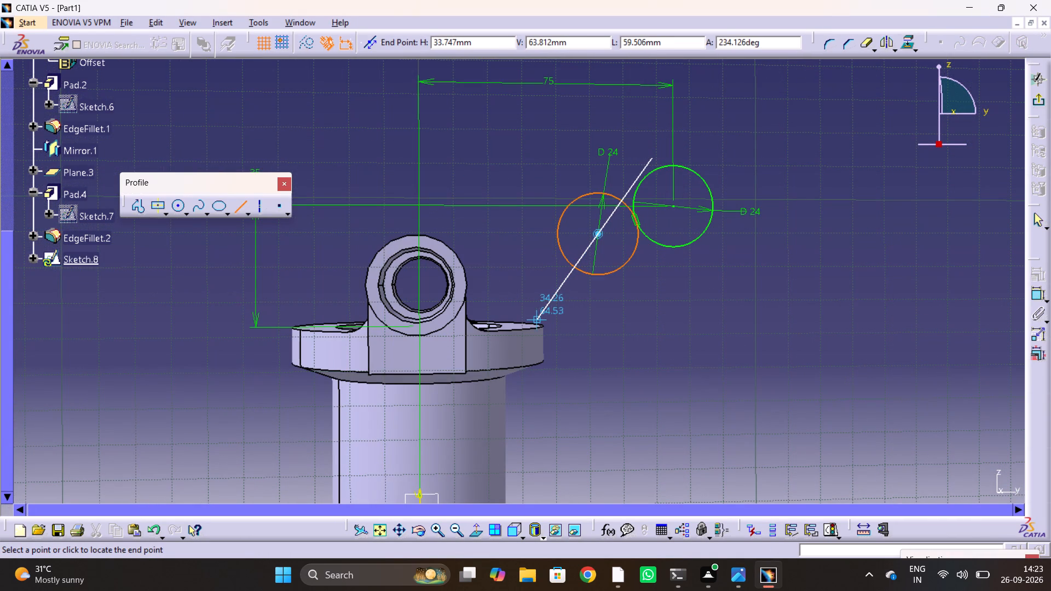
click(531, 314)
click(645, 285)
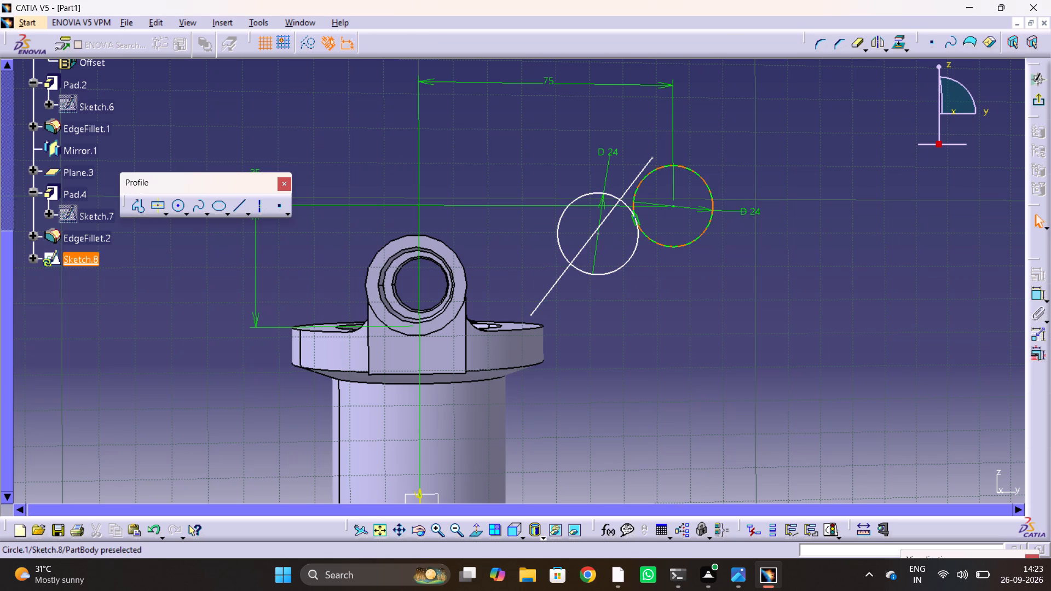
Constrain the slanted line tangent to the arm-end circle positioned 75 mm from the body axis.
click(640, 178)
ctrl+click(642, 192)
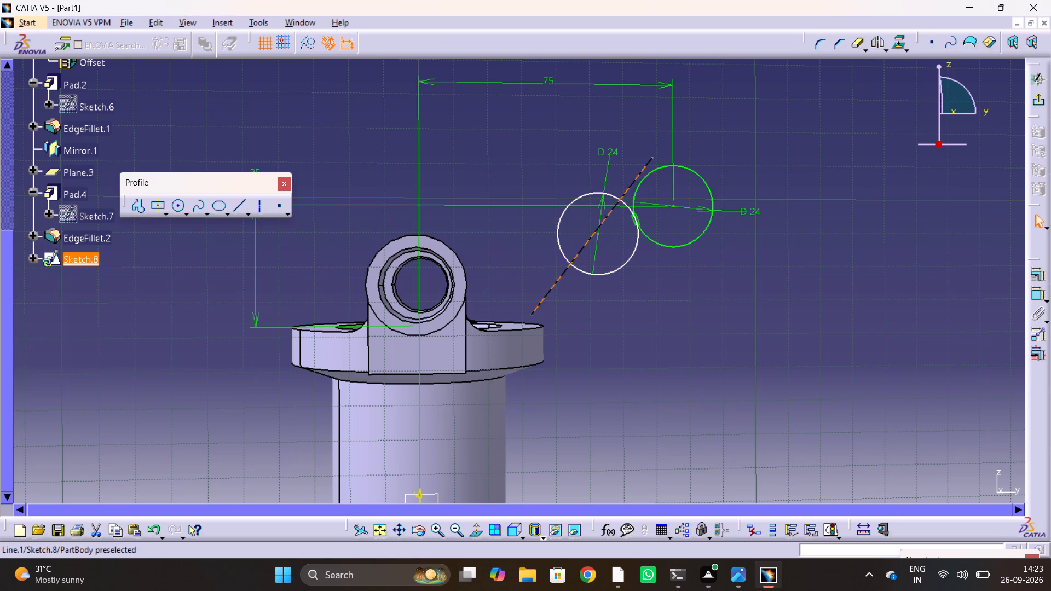
ctrl+click(640, 182)
click(1043, 276)
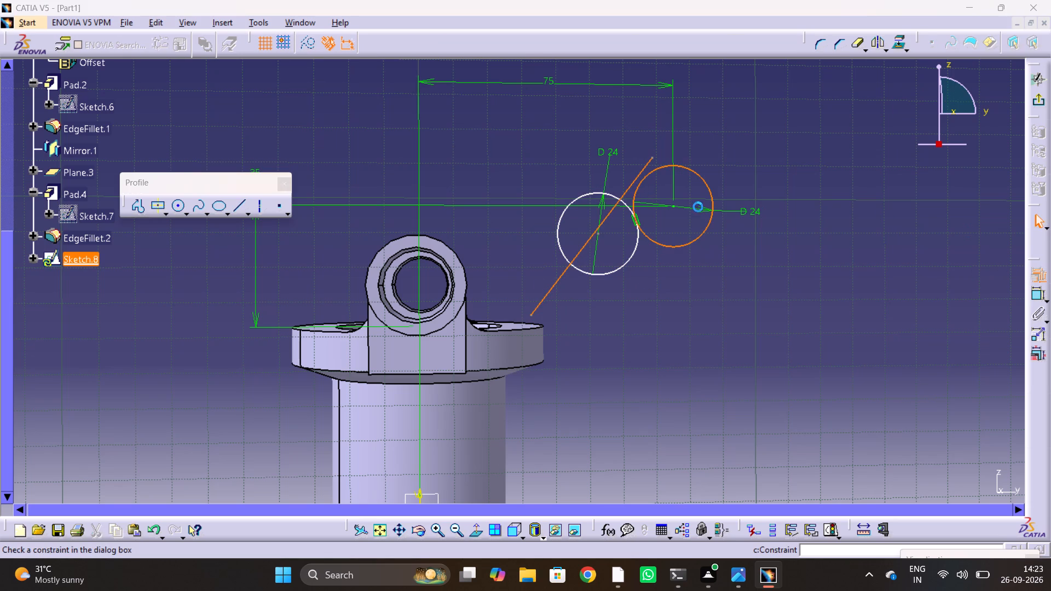
click(285, 176)
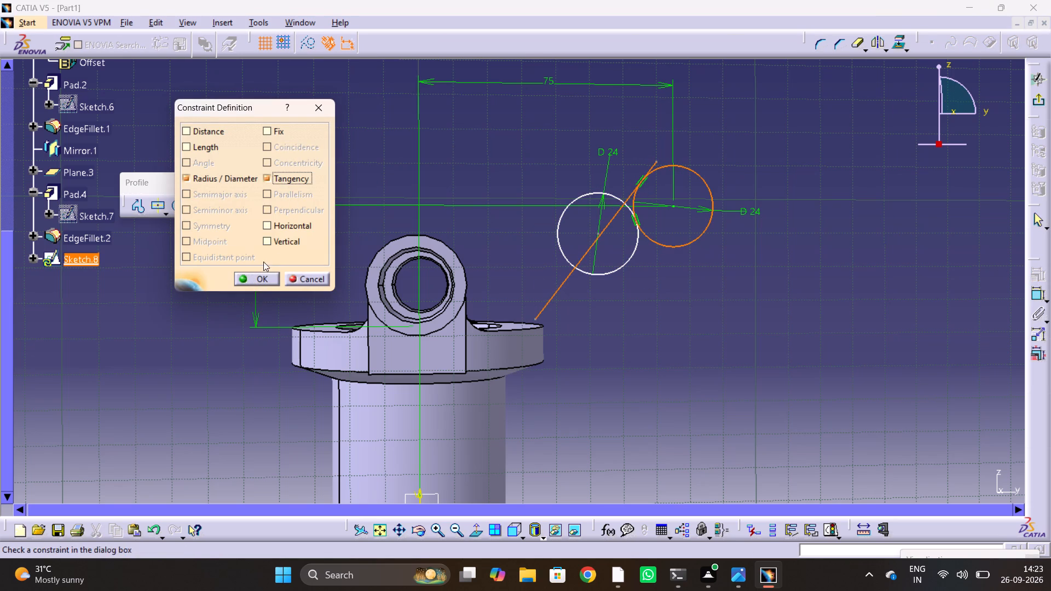
click(262, 280)
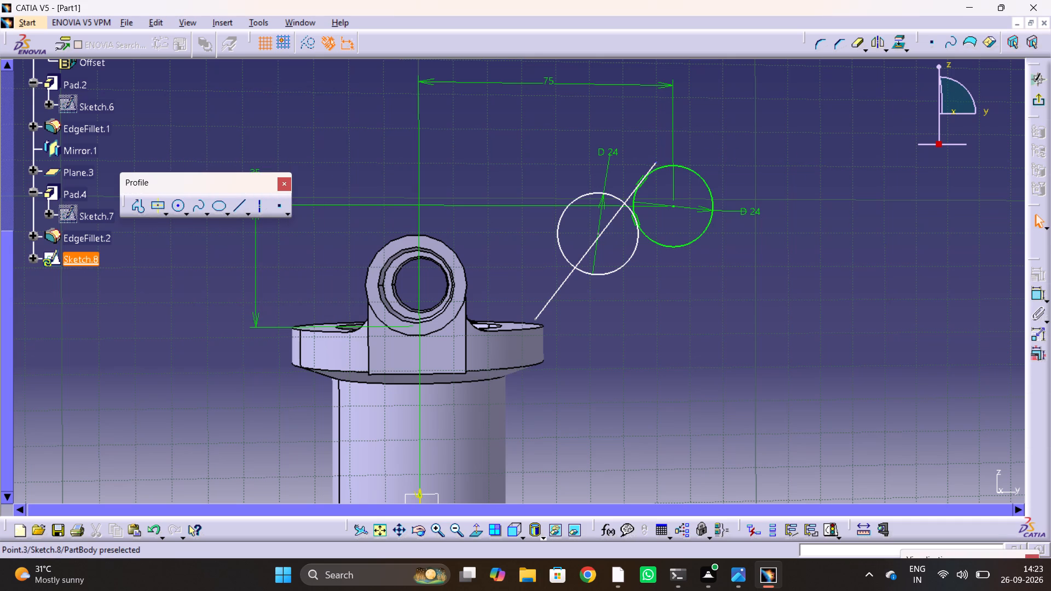
Make the slanted line's upper endpoint coincident with the arm-end circle.
click(659, 162)
ctrl+click(662, 169)
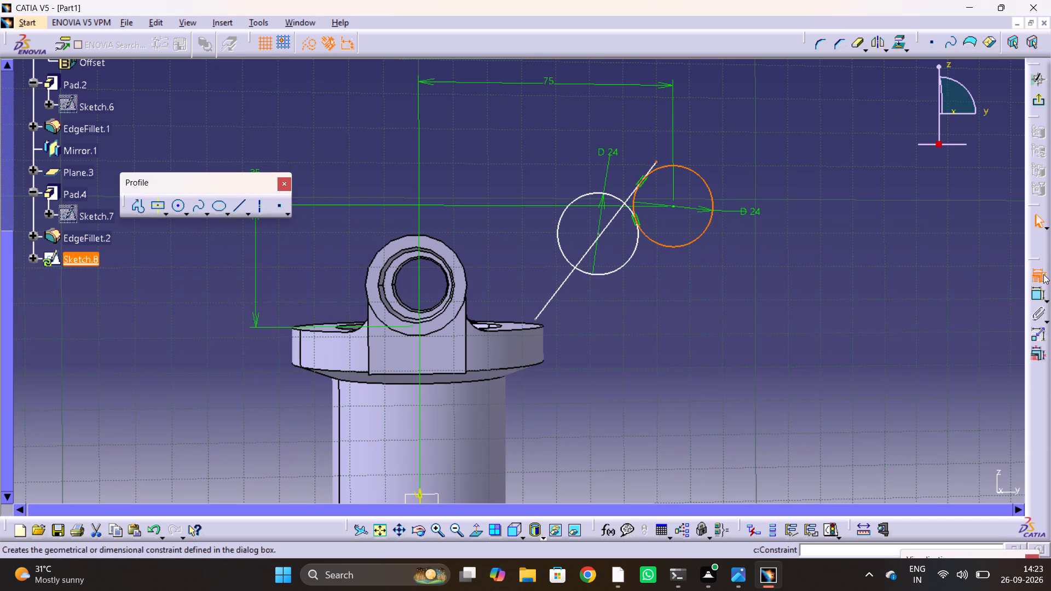
click(1043, 274)
click(277, 154)
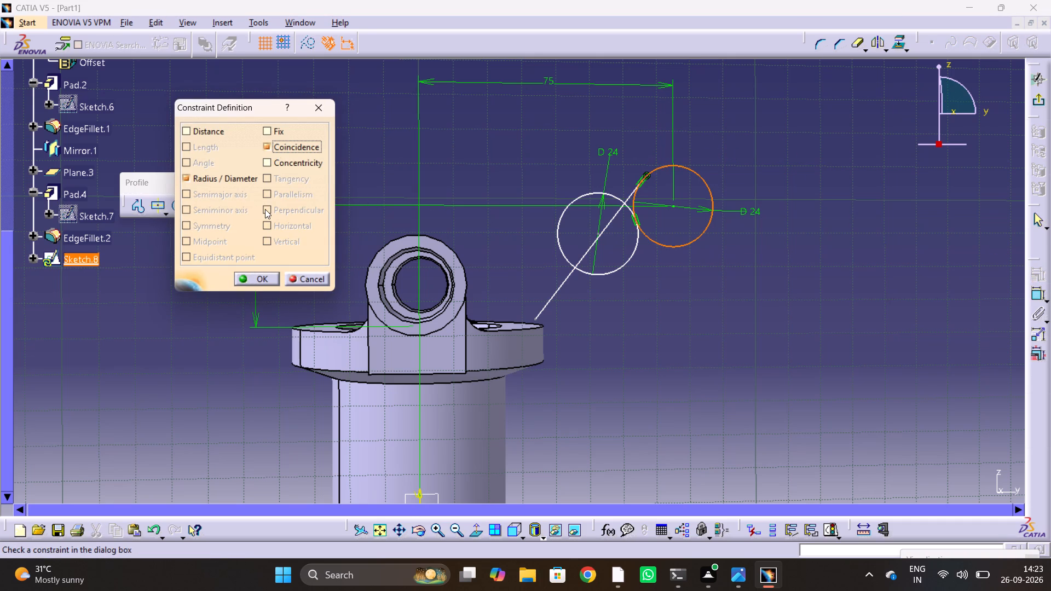
click(246, 271)
Compare the arm's edge with 2.png, then make the line's lower endpoint coincident with the flange's top outer edge.
key(alt+Tab)
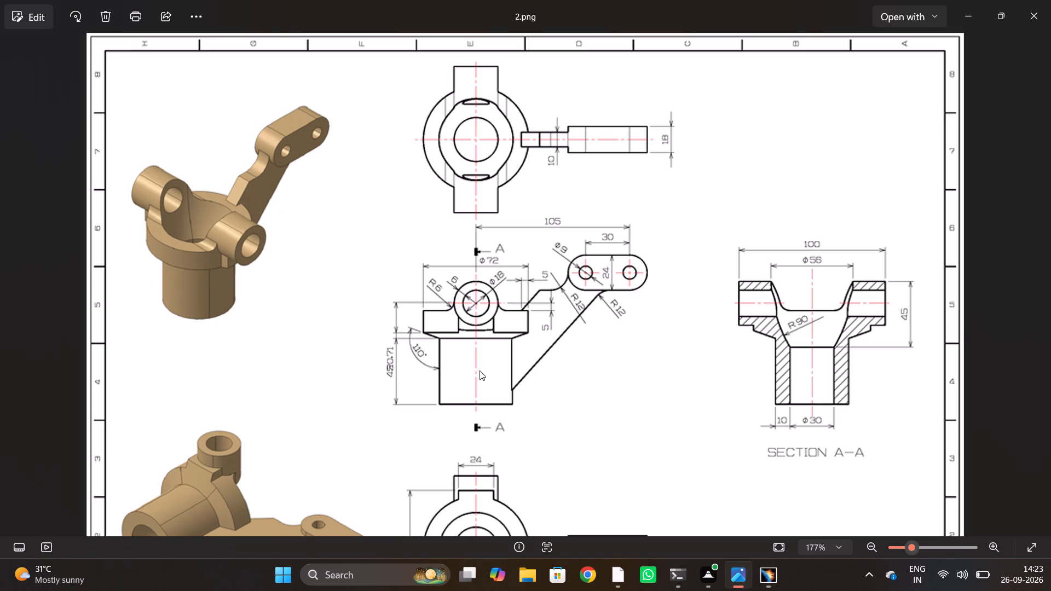
key(alt+Tab)
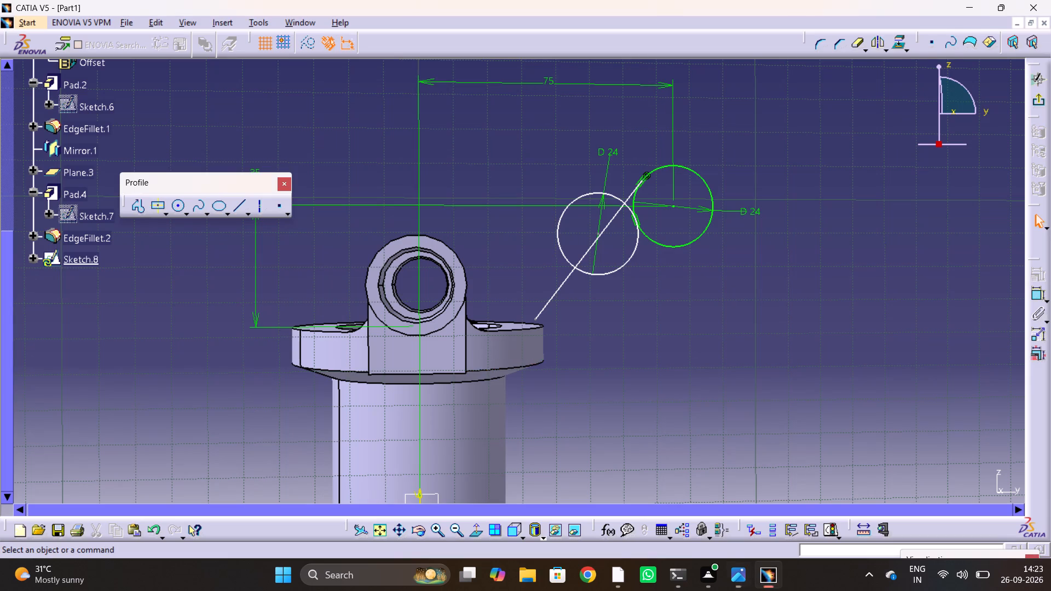
key(alt+Tab)
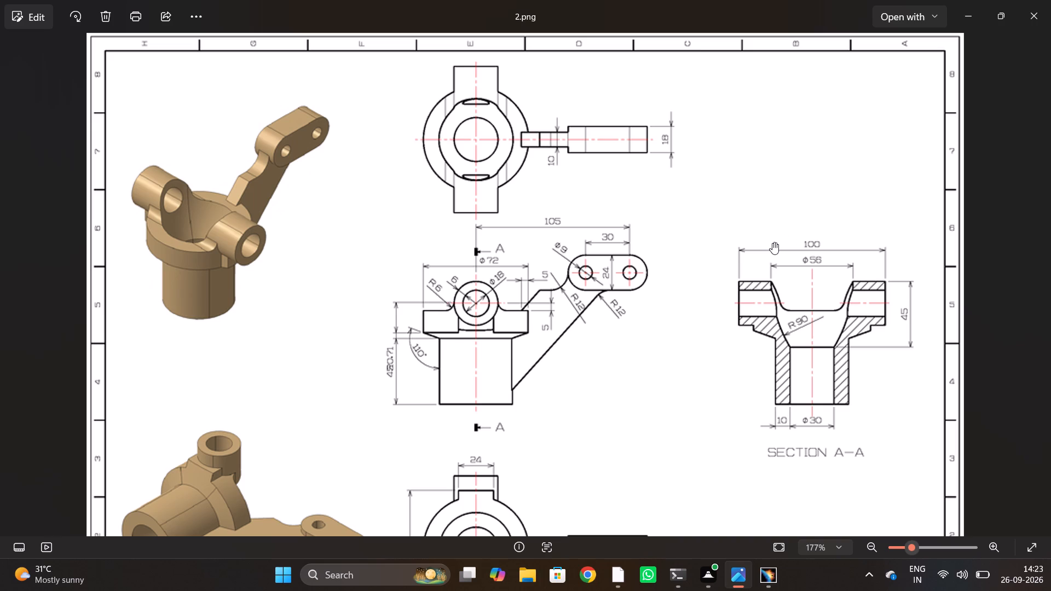
key(alt+Tab)
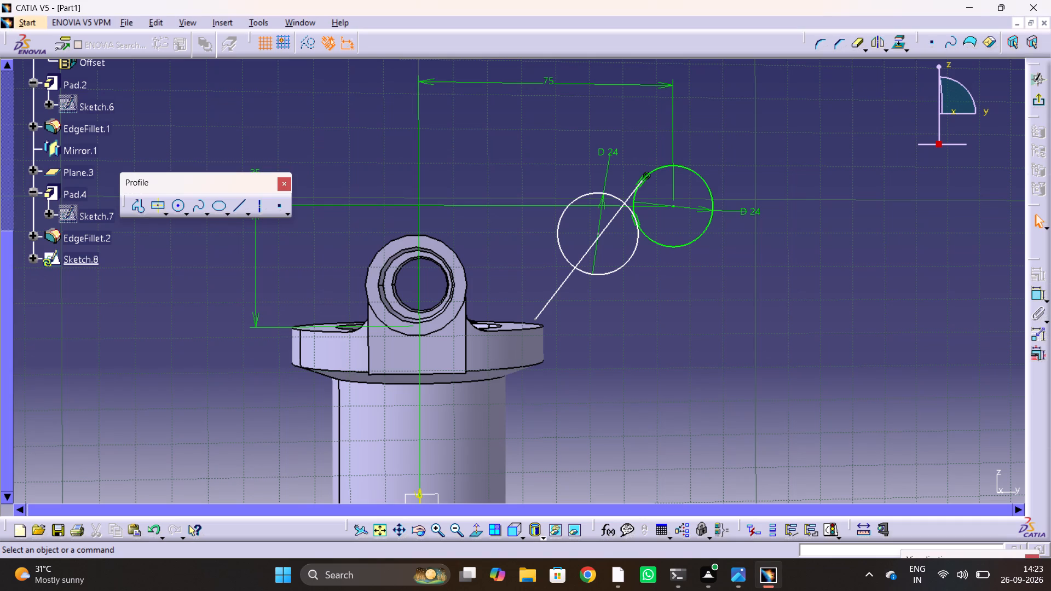
ctrl+middle_drag(526, 316, 521, 291)
middle_drag(560, 373, 485, 355)
drag(543, 373, 485, 355)
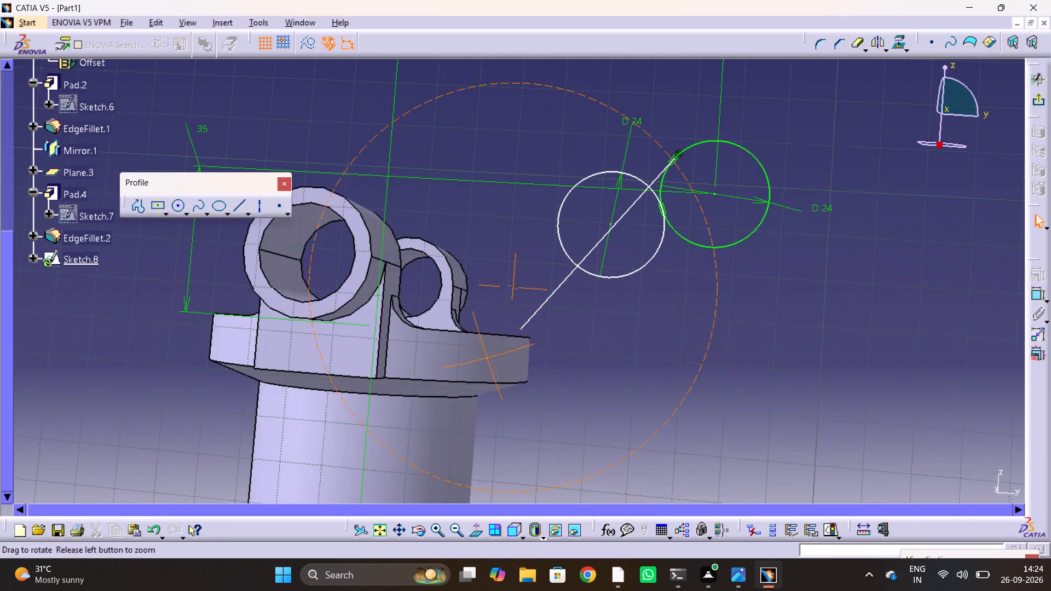
middle_drag(485, 355, 489, 352)
drag(485, 355, 490, 352)
click(517, 334)
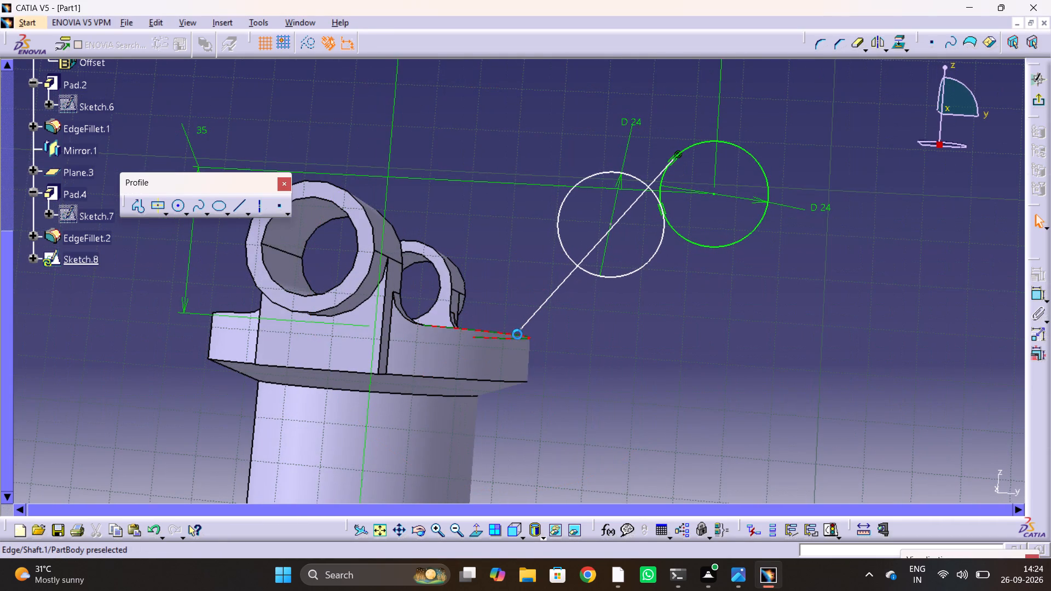
ctrl+click(520, 326)
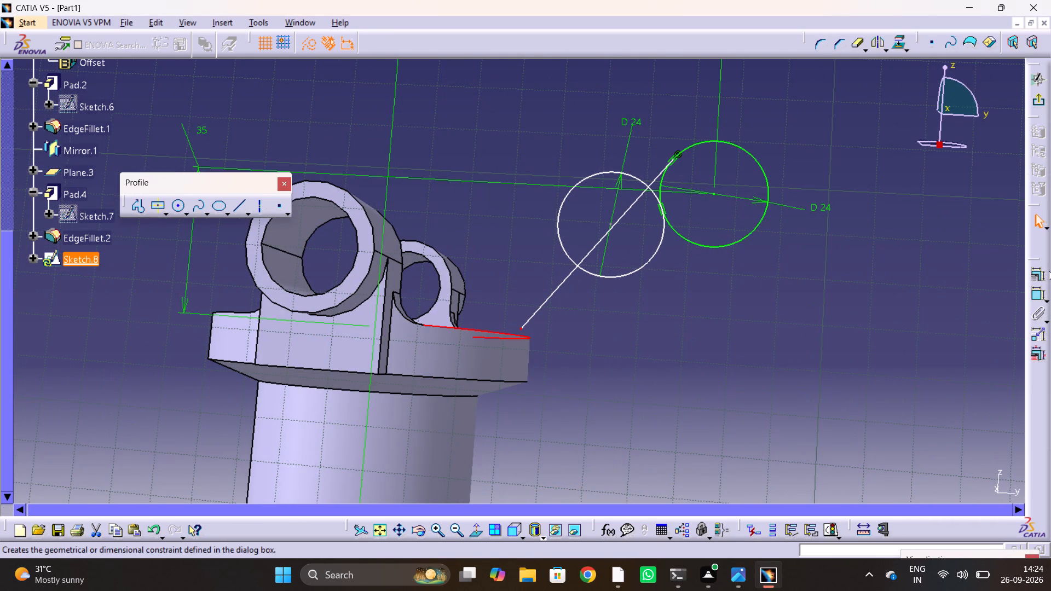
click(1041, 270)
click(292, 146)
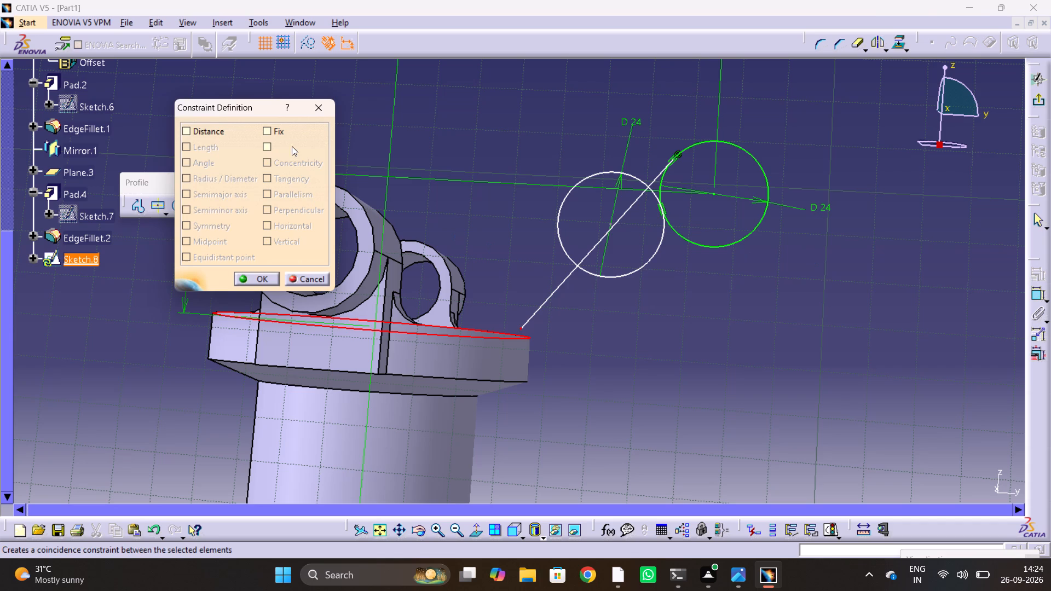
click(258, 277)
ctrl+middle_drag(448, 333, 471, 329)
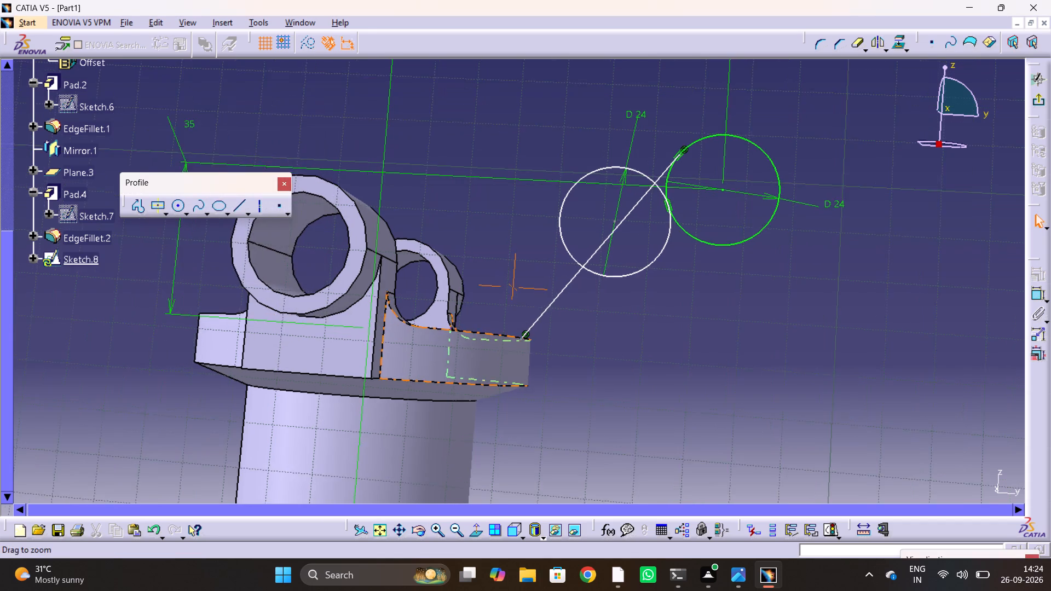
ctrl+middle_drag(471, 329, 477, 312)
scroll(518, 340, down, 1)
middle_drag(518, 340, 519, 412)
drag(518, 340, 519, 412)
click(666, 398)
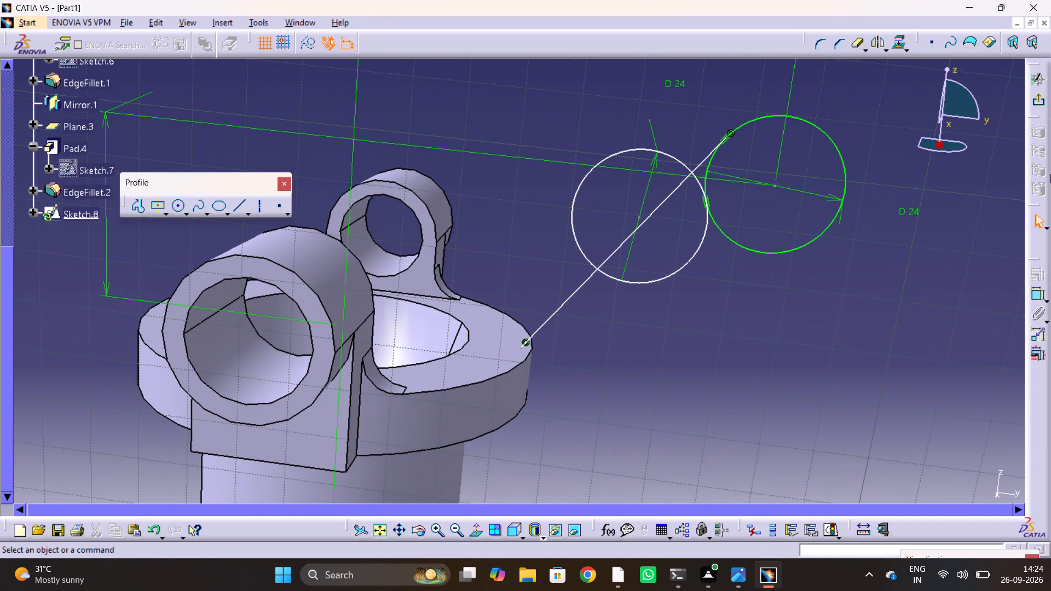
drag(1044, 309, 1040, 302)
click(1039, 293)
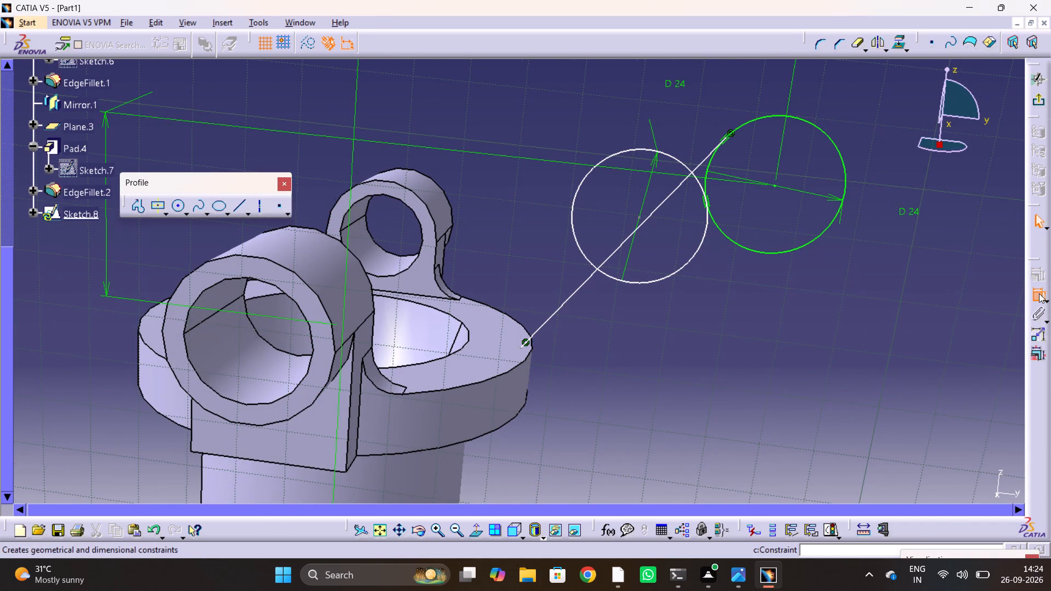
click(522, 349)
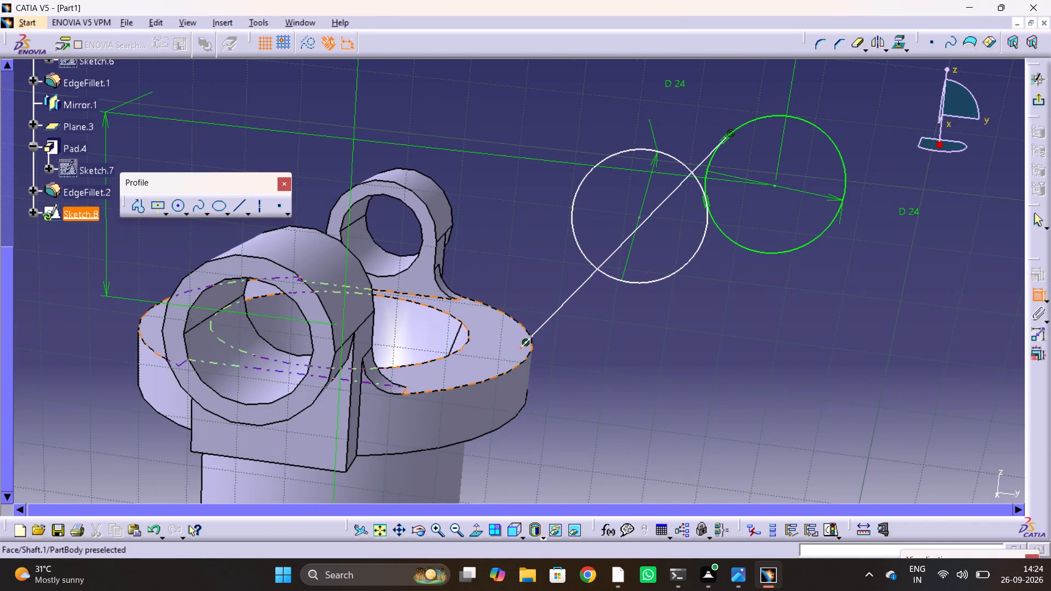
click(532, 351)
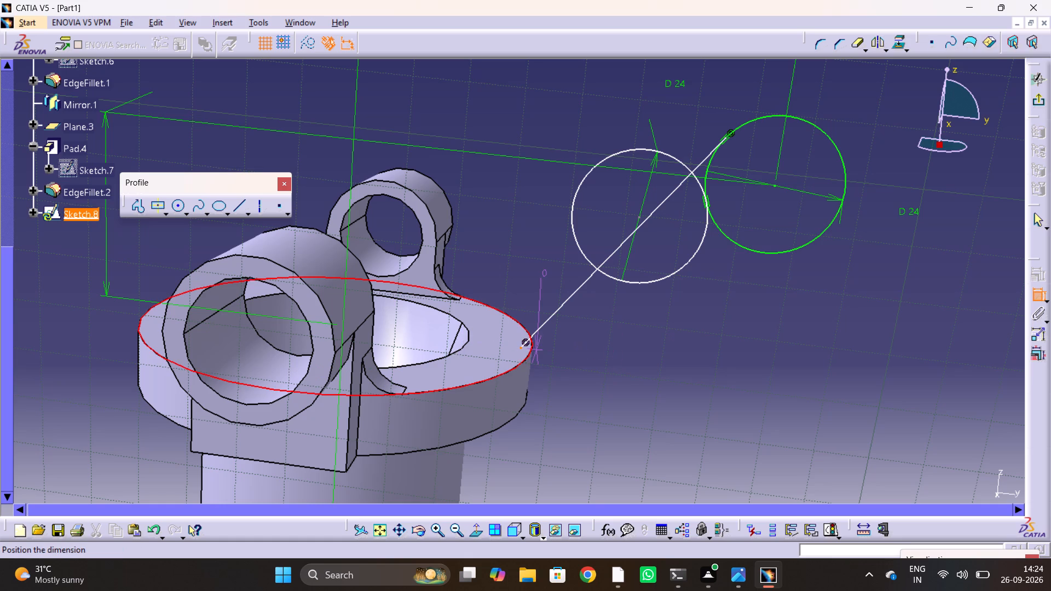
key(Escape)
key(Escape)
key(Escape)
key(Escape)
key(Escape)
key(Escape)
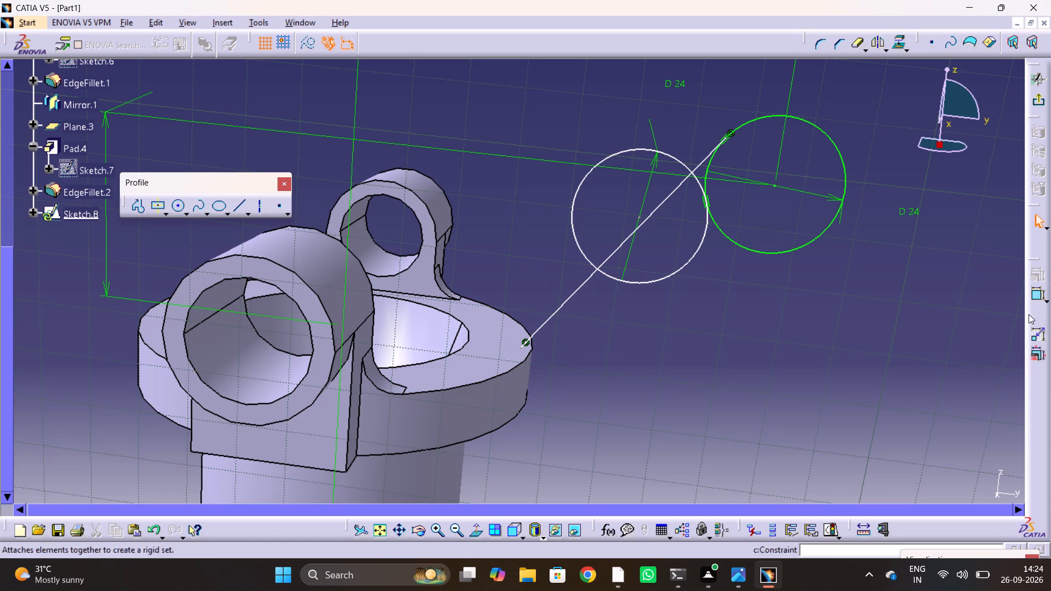
Dimension the slanted line's lower endpoint horizontally from the body axis and set the distance to 30 mm.
click(1035, 297)
middle_drag(750, 386, 747, 215)
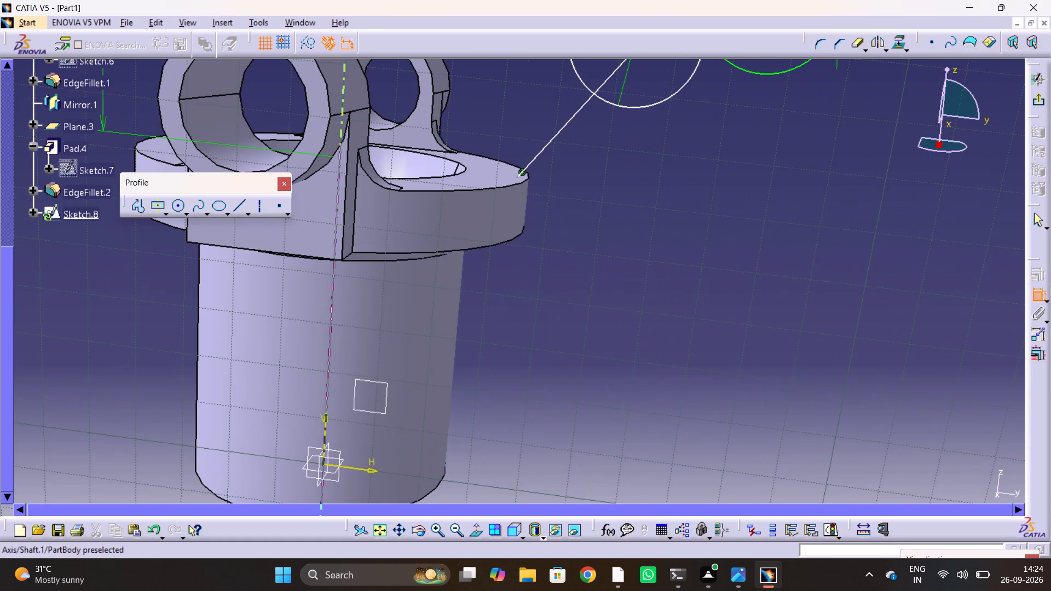
click(320, 434)
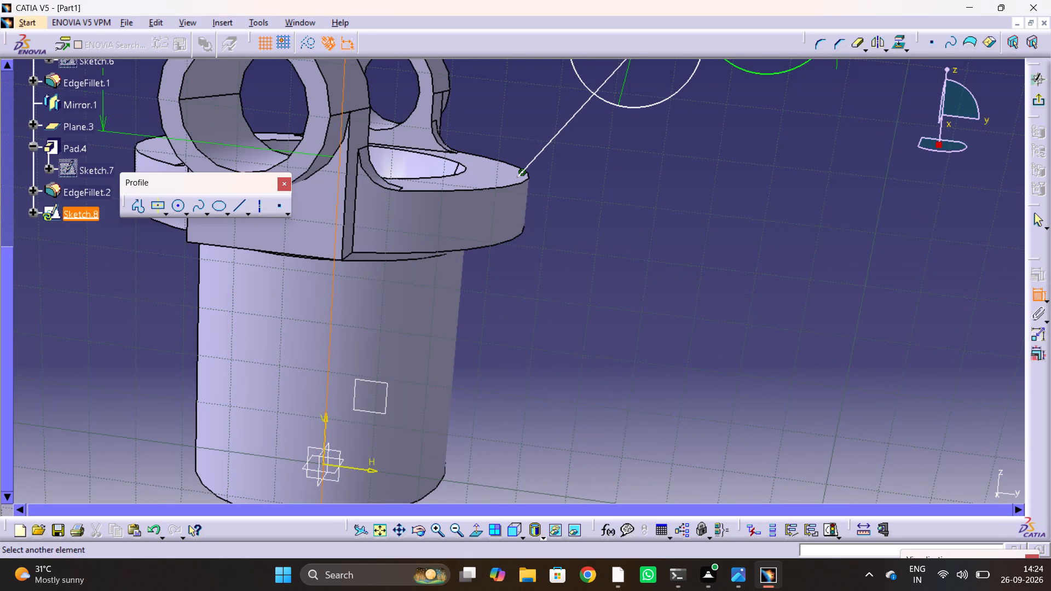
click(517, 176)
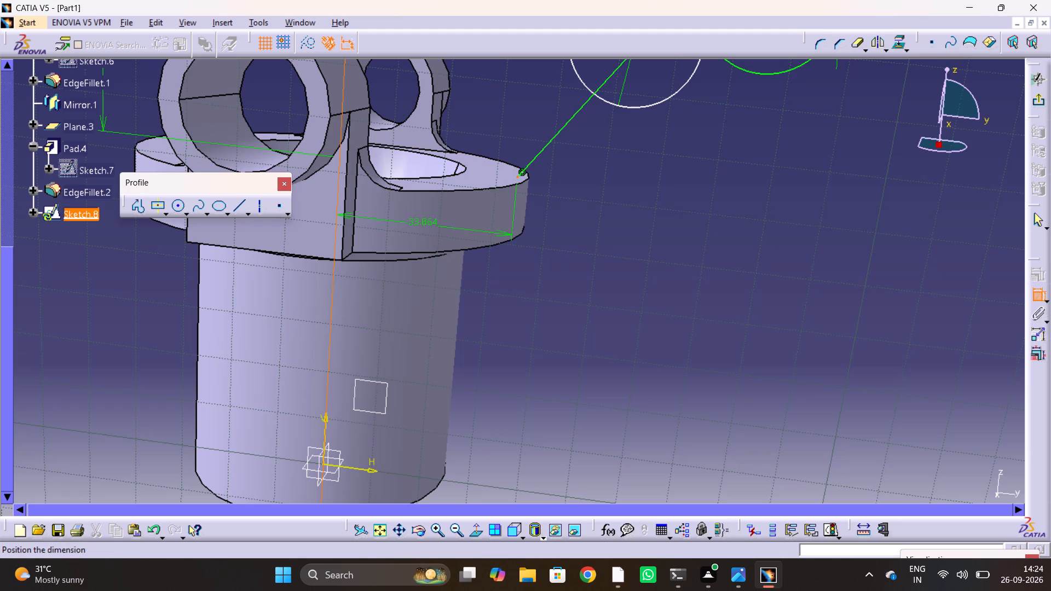
click(399, 353)
double_click(400, 354)
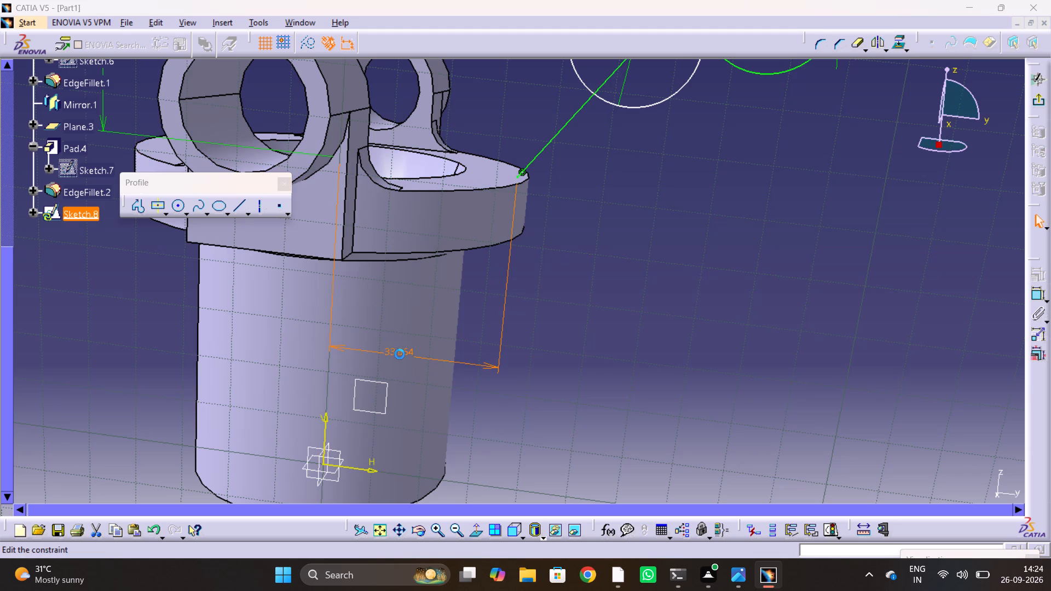
text(30)
key(Return)
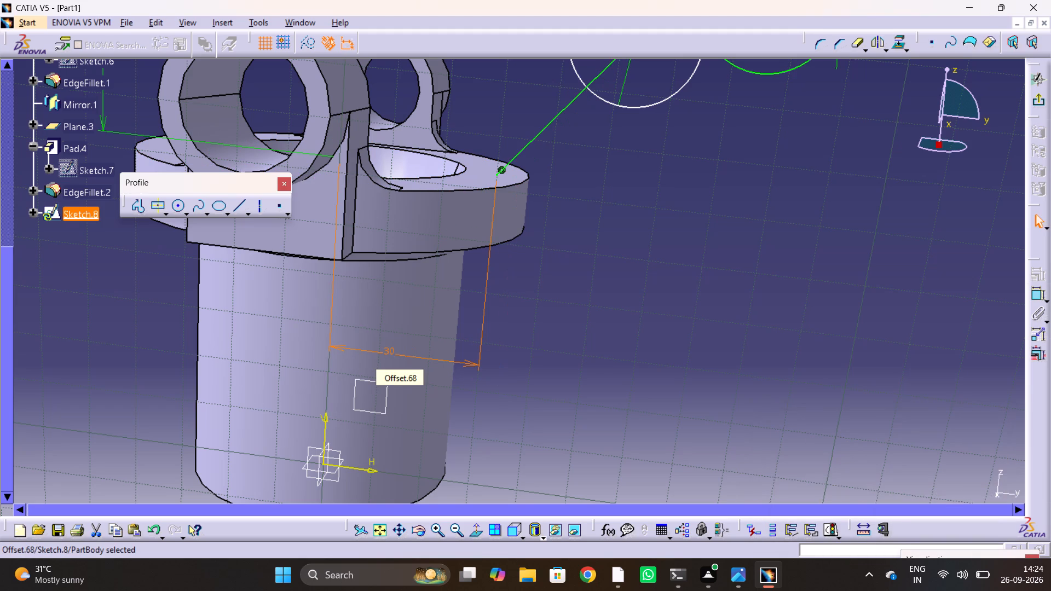
Set the distance between the body axis and the slanted line's lower endpoint to 32 mm.
middle_drag(546, 294, 644, 239)
drag(545, 294, 644, 239)
scroll(545, 294, down, 1)
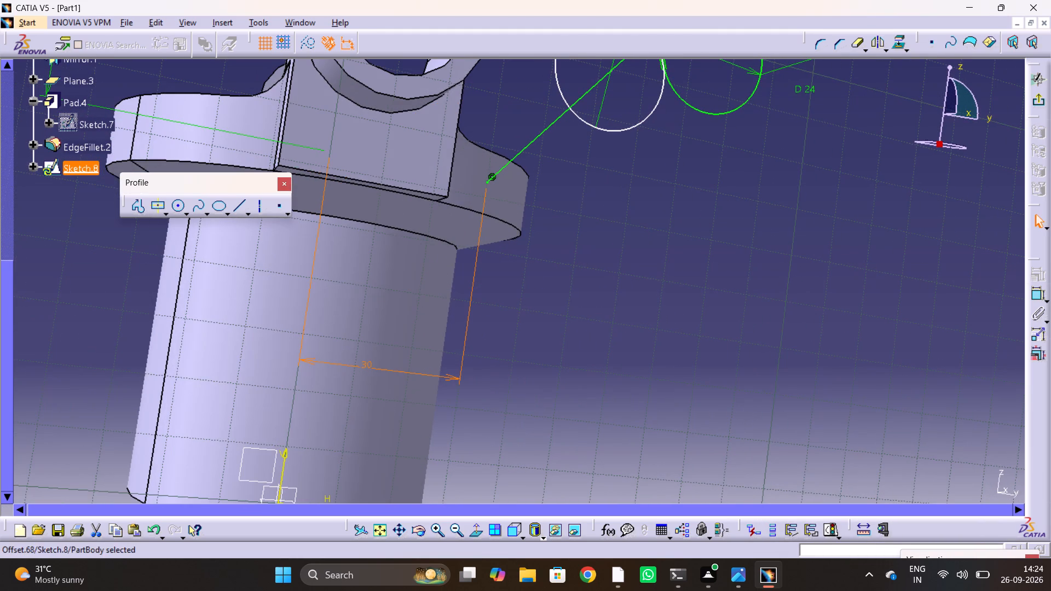
middle_drag(425, 172, 360, 263)
drag(425, 172, 360, 263)
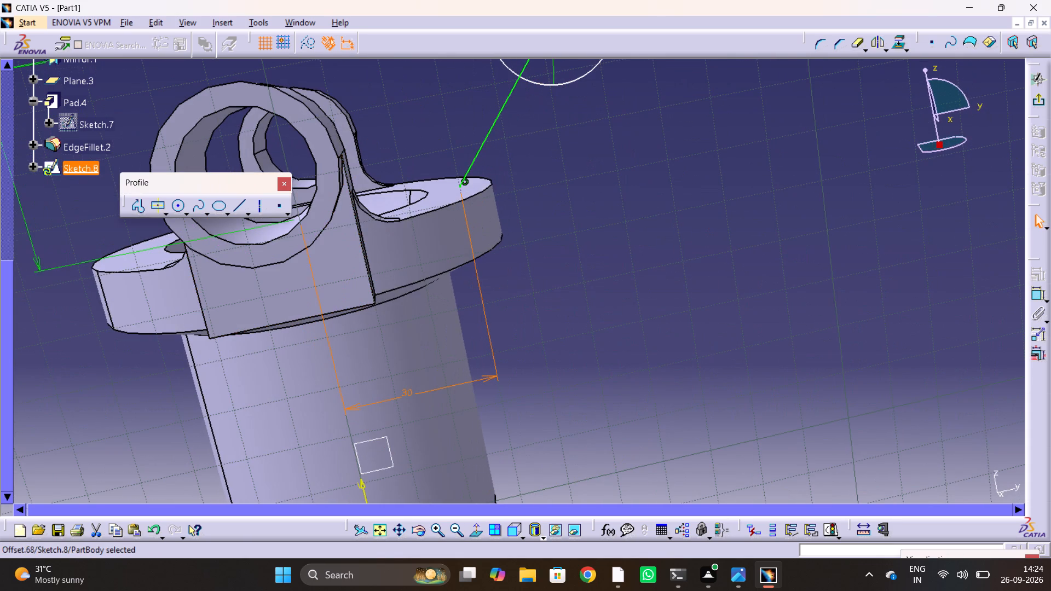
middle_drag(614, 205, 614, 237)
drag(614, 205, 614, 237)
scroll(614, 205, down, 1)
drag(621, 227, 618, 242)
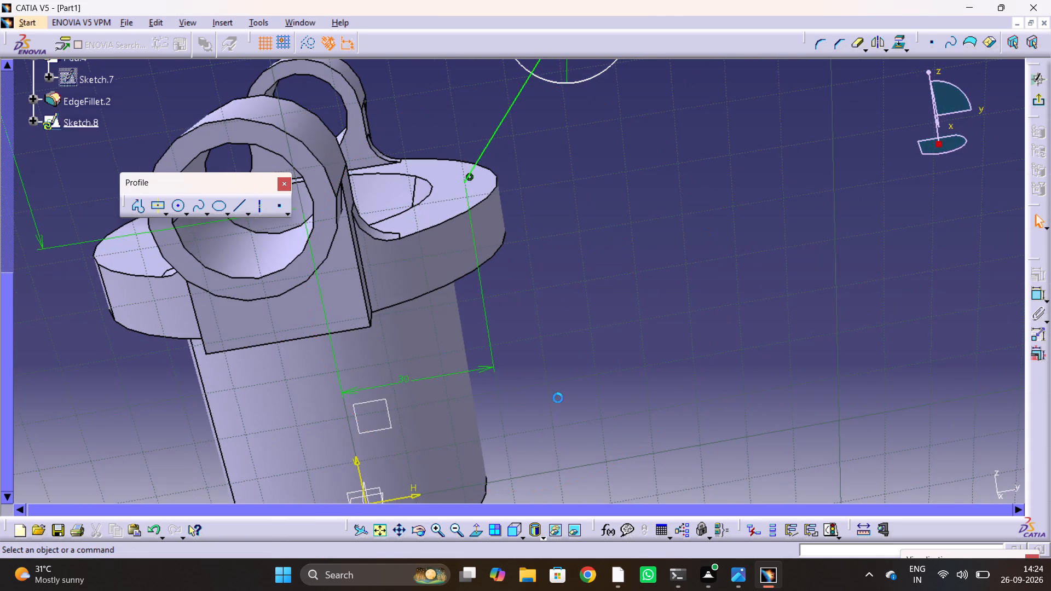
double_click(397, 380)
text(32)
key(Return)
click(659, 317)
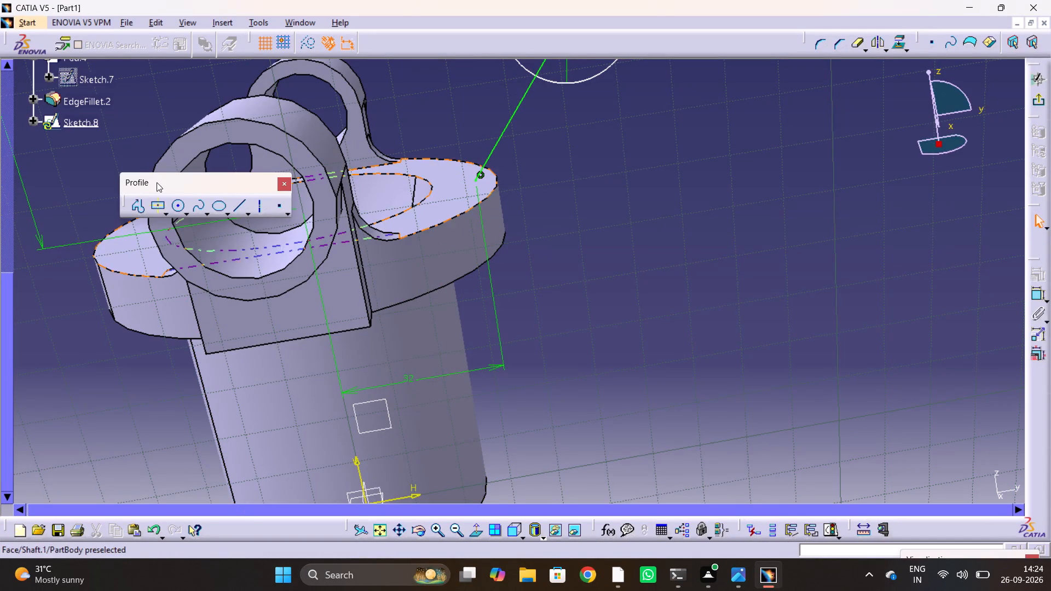
From the slanted line's lower endpoint, draw a profile about 13 mm horizontally outward, then about 20 mm vertically down beside the flange.
click(134, 211)
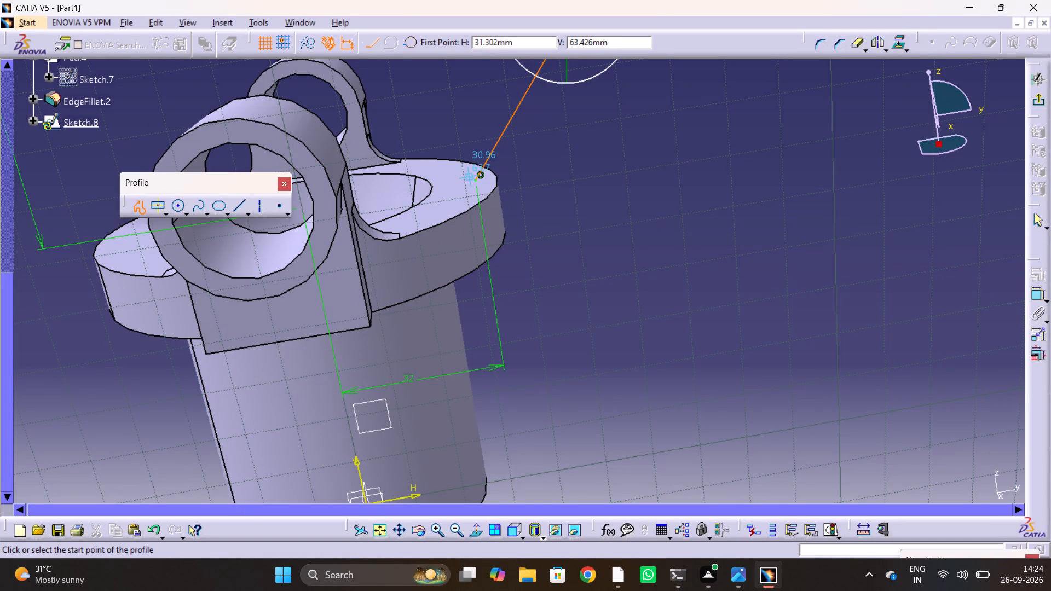
click(477, 182)
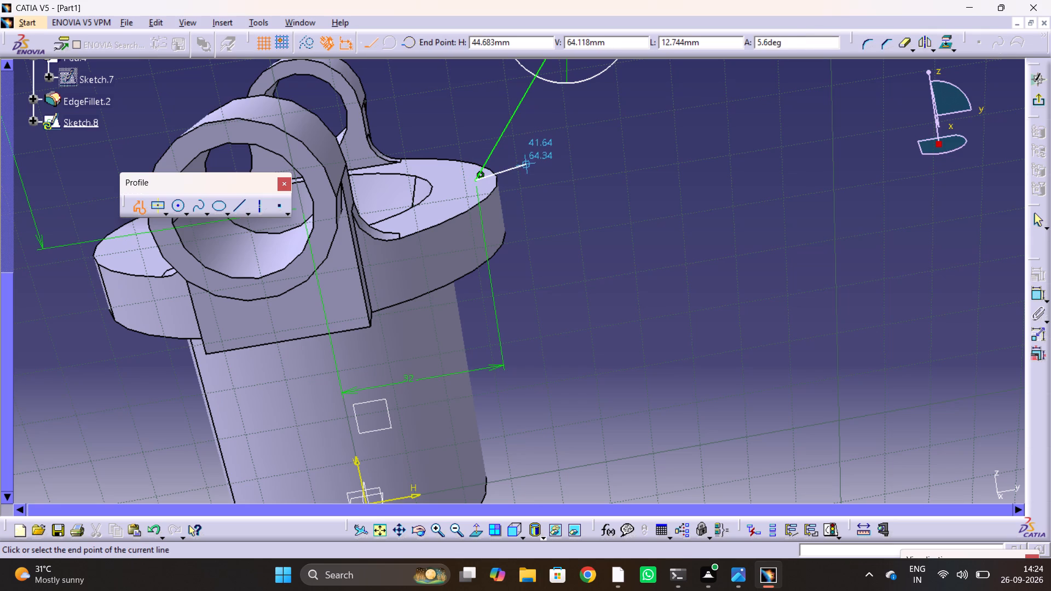
click(544, 172)
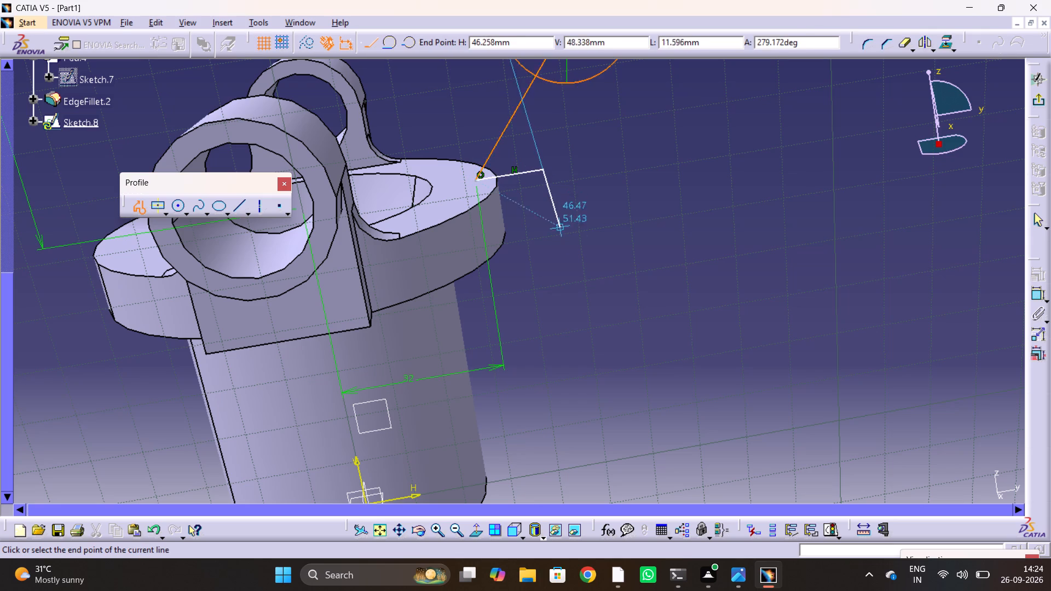
click(559, 270)
middle_drag(645, 260, 621, 264)
drag(639, 262, 621, 264)
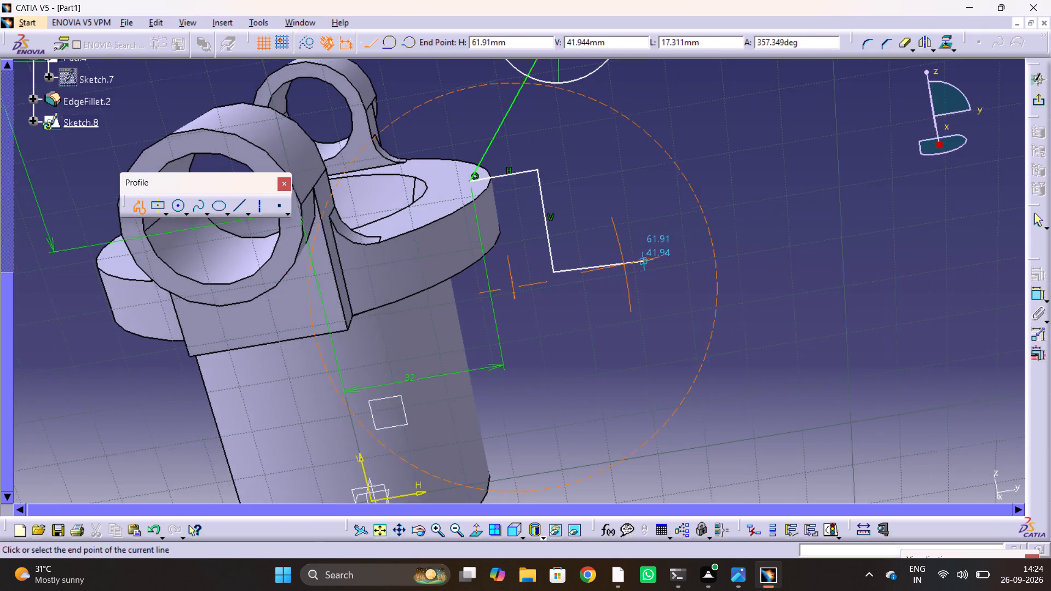
drag(621, 264, 585, 244)
middle_drag(621, 264, 585, 244)
key(Escape)
key(Escape)
key(Escape)
key(Escape)
key(Escape)
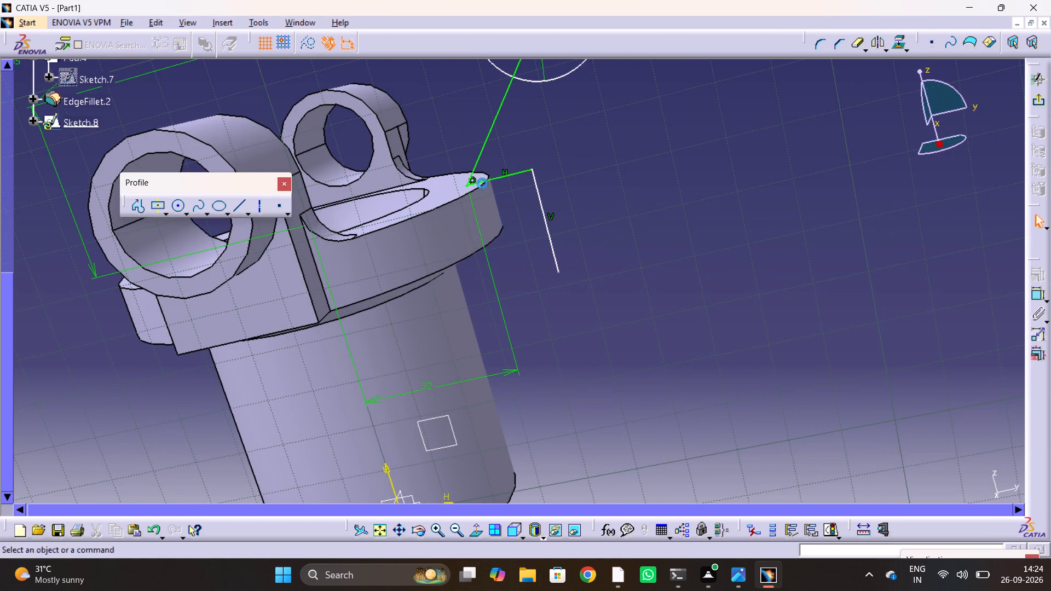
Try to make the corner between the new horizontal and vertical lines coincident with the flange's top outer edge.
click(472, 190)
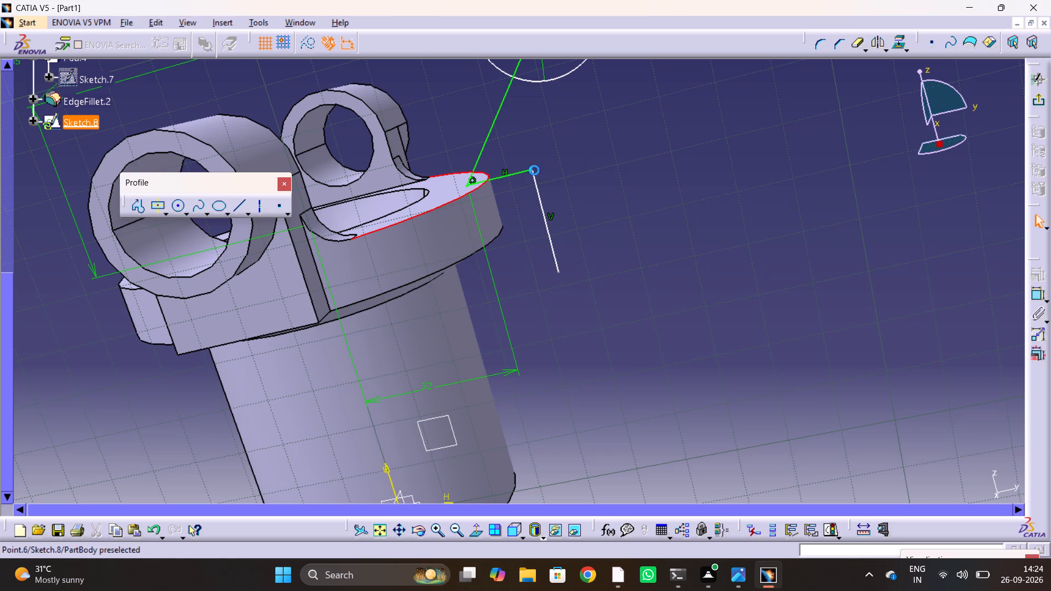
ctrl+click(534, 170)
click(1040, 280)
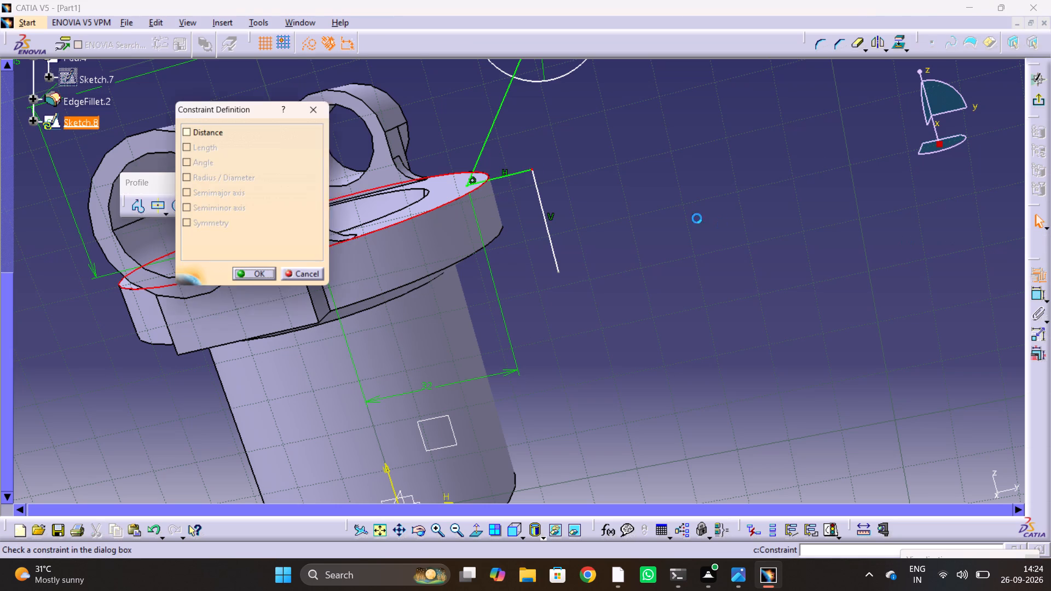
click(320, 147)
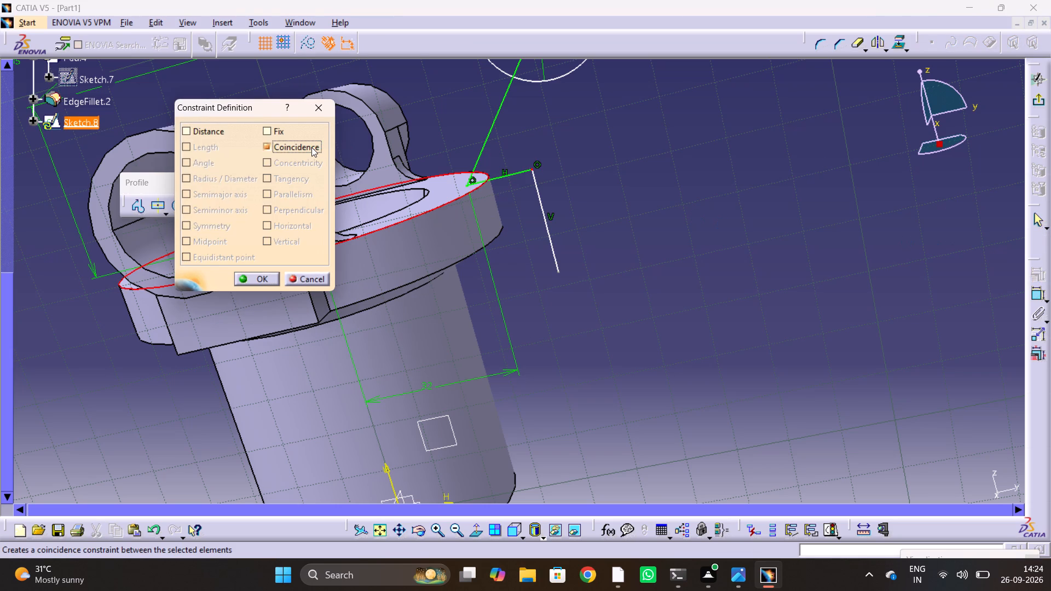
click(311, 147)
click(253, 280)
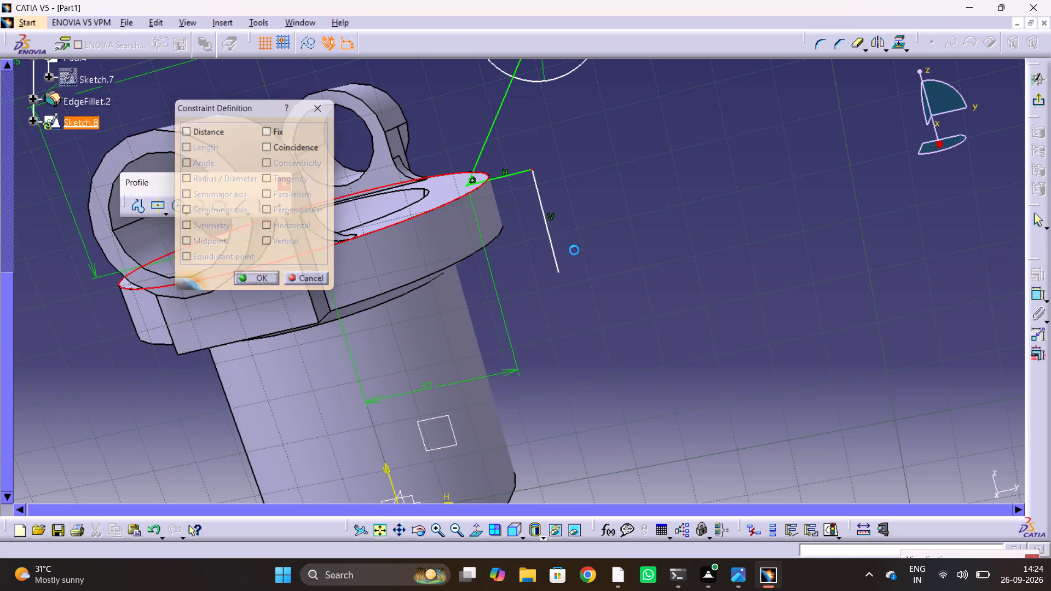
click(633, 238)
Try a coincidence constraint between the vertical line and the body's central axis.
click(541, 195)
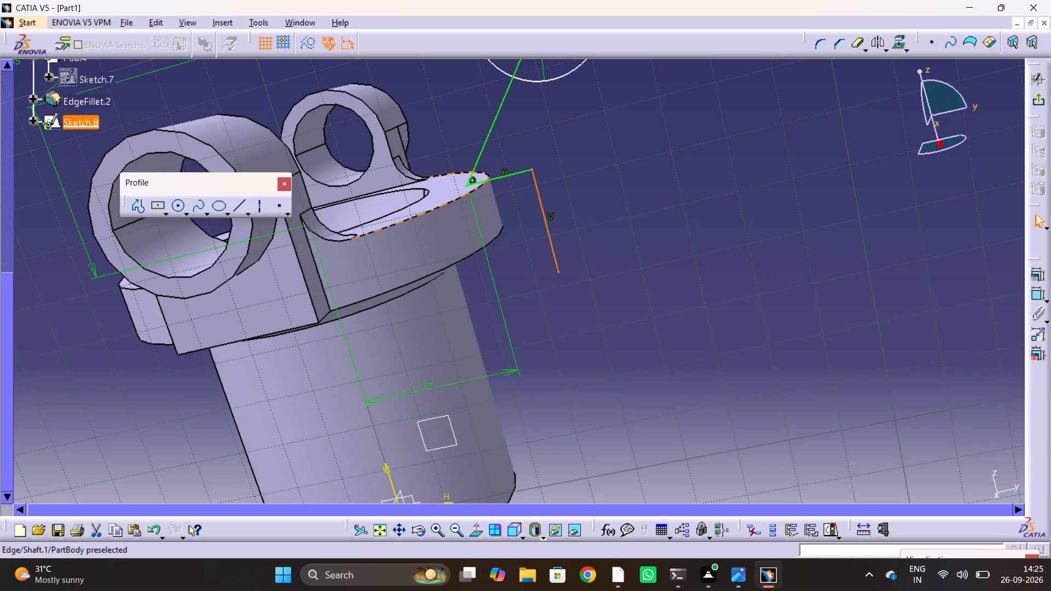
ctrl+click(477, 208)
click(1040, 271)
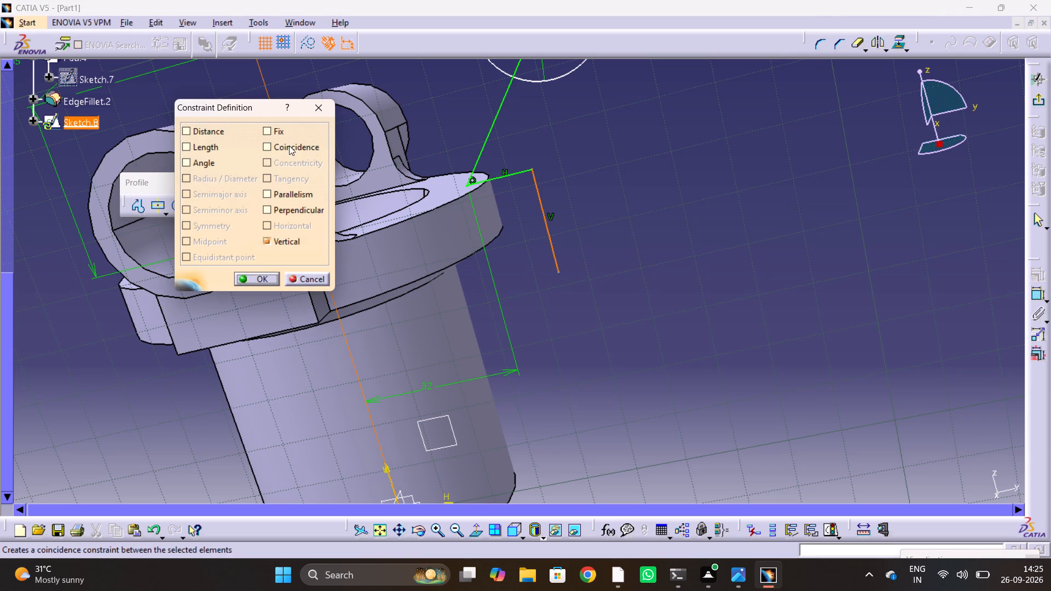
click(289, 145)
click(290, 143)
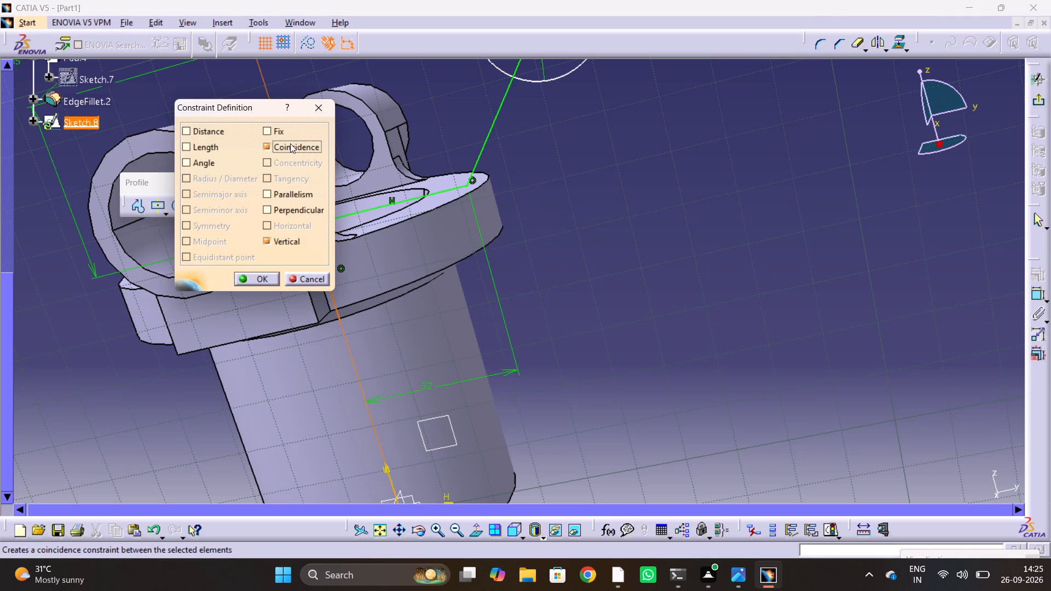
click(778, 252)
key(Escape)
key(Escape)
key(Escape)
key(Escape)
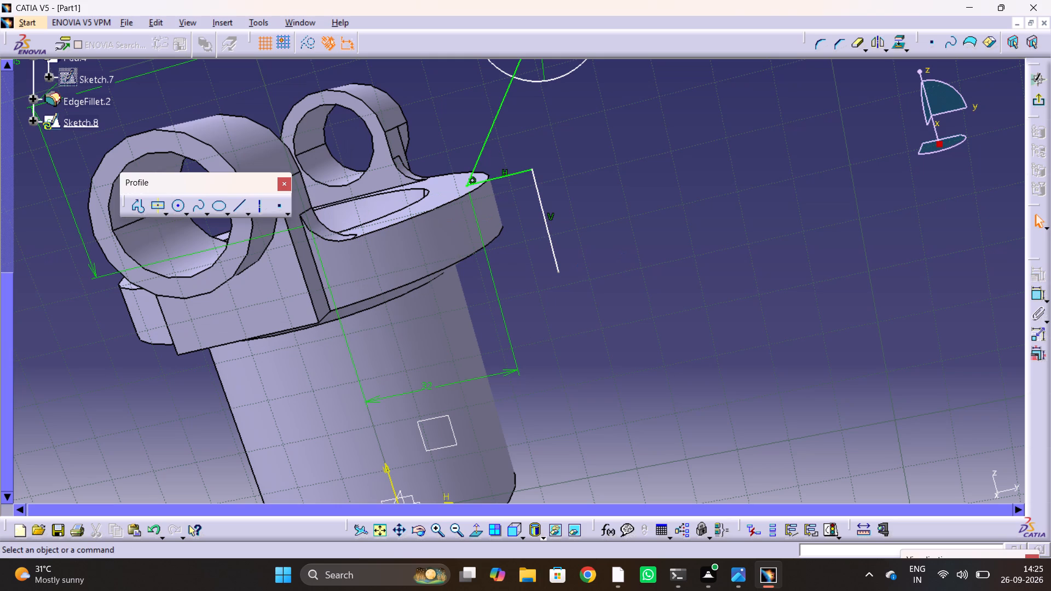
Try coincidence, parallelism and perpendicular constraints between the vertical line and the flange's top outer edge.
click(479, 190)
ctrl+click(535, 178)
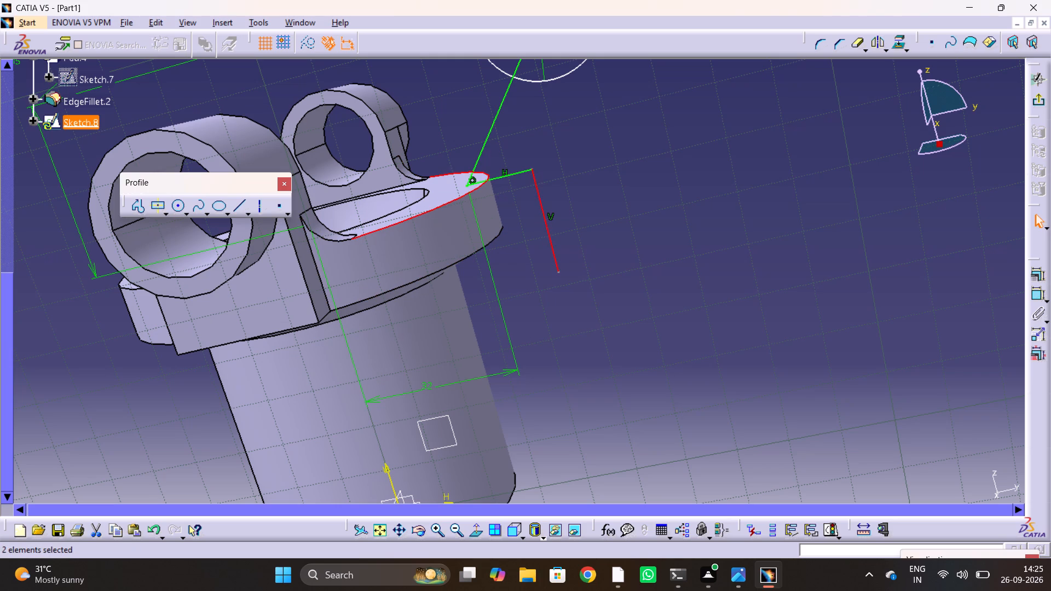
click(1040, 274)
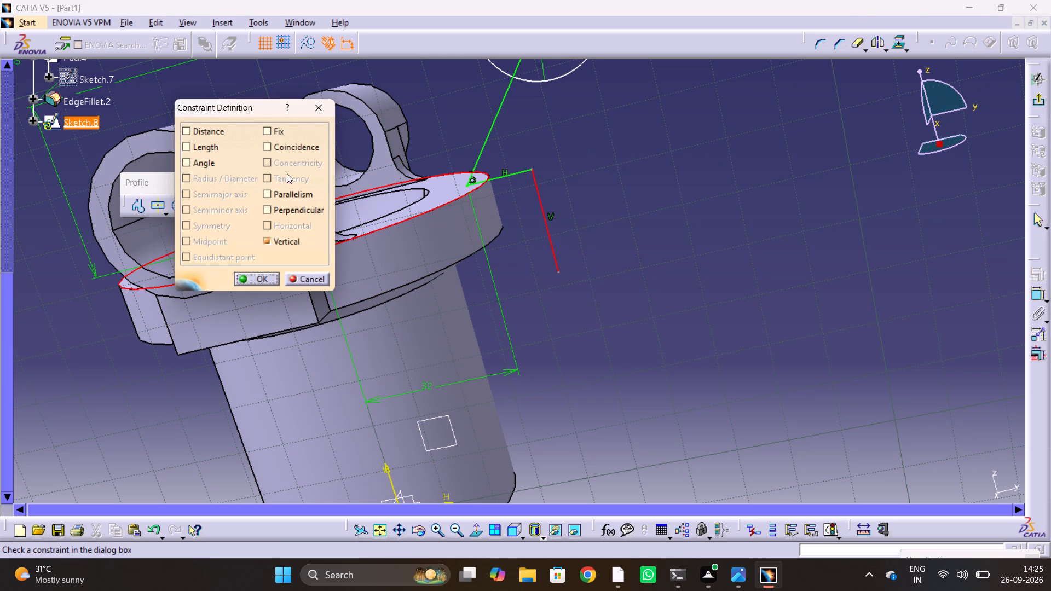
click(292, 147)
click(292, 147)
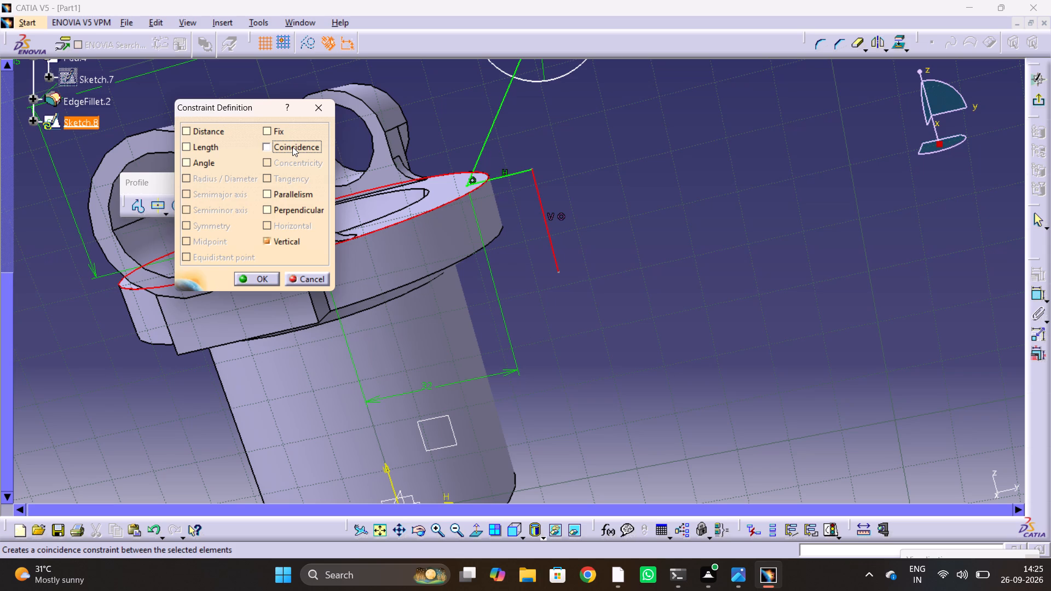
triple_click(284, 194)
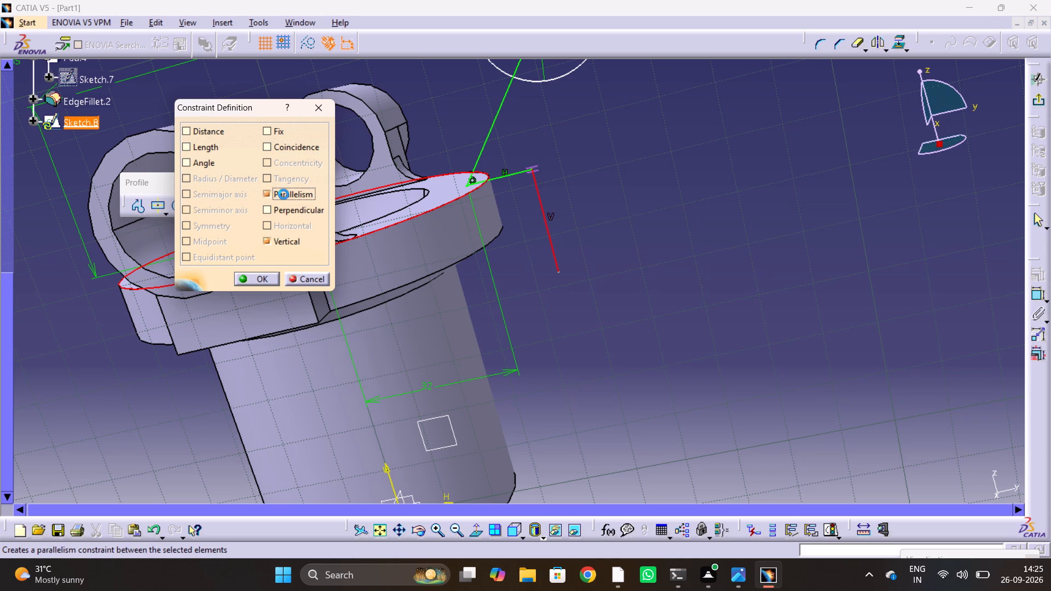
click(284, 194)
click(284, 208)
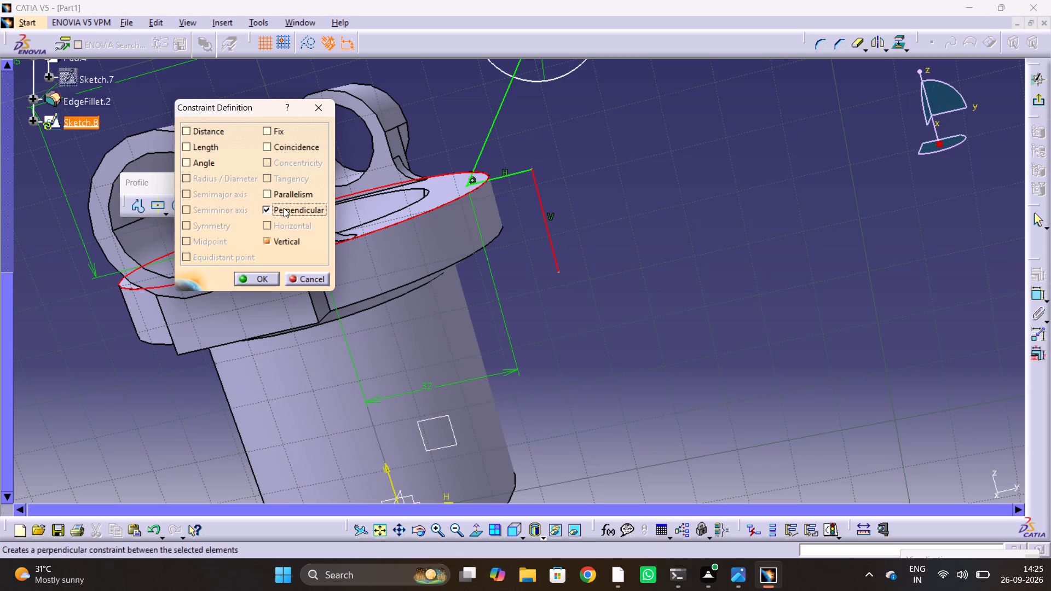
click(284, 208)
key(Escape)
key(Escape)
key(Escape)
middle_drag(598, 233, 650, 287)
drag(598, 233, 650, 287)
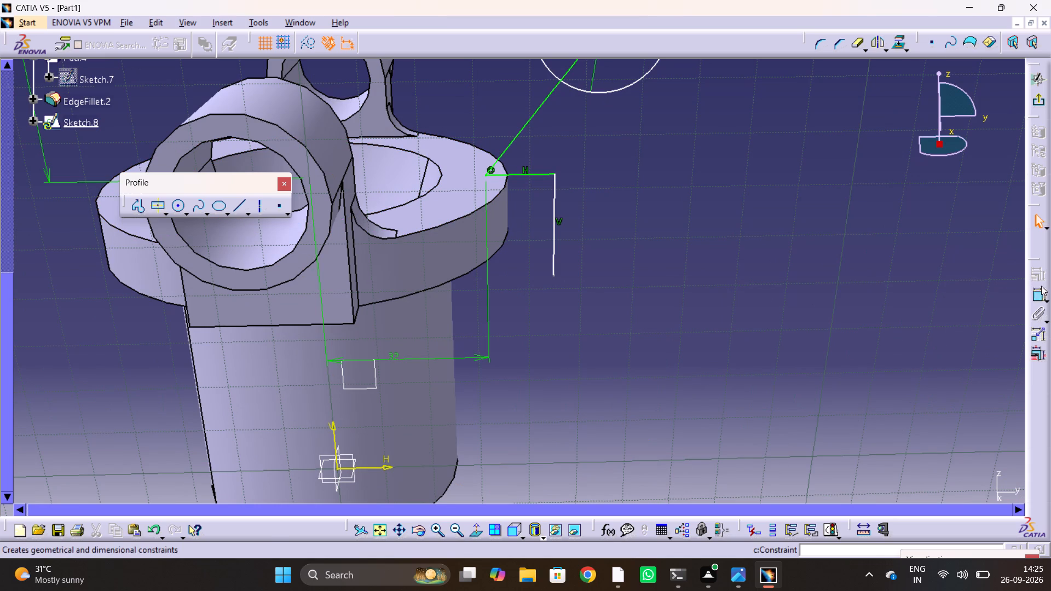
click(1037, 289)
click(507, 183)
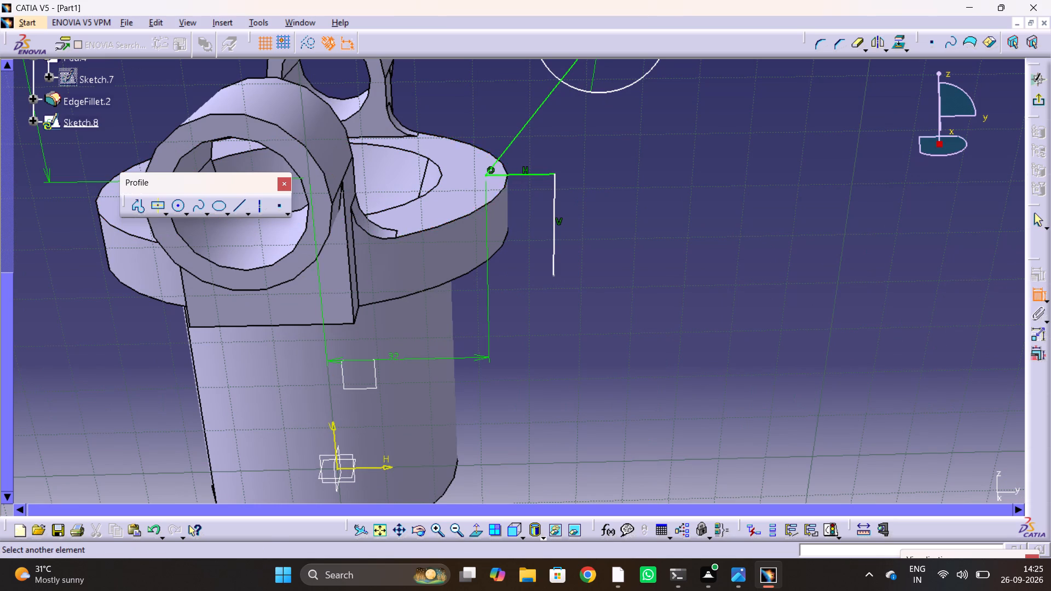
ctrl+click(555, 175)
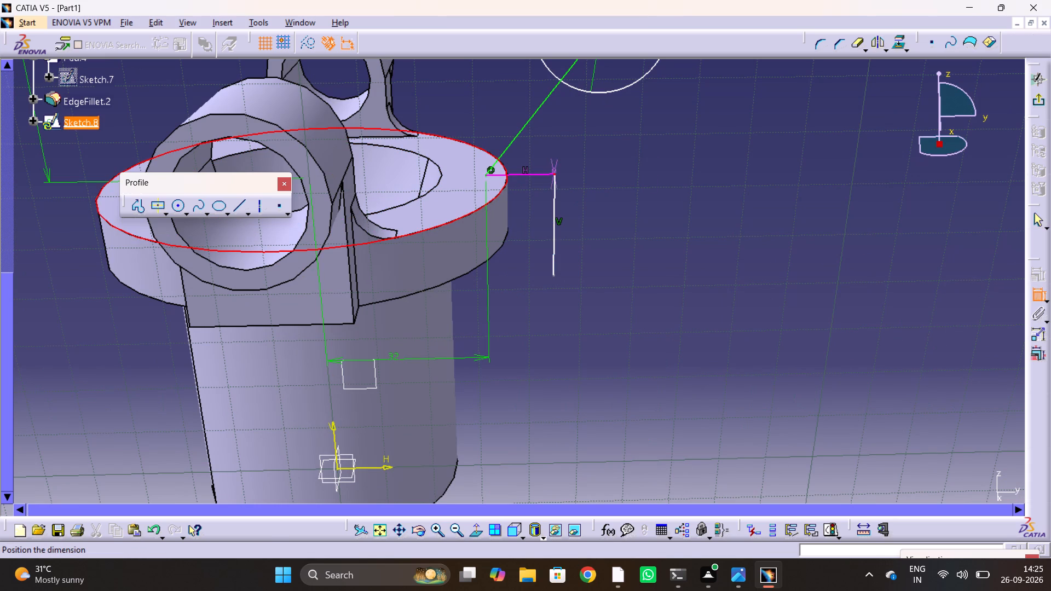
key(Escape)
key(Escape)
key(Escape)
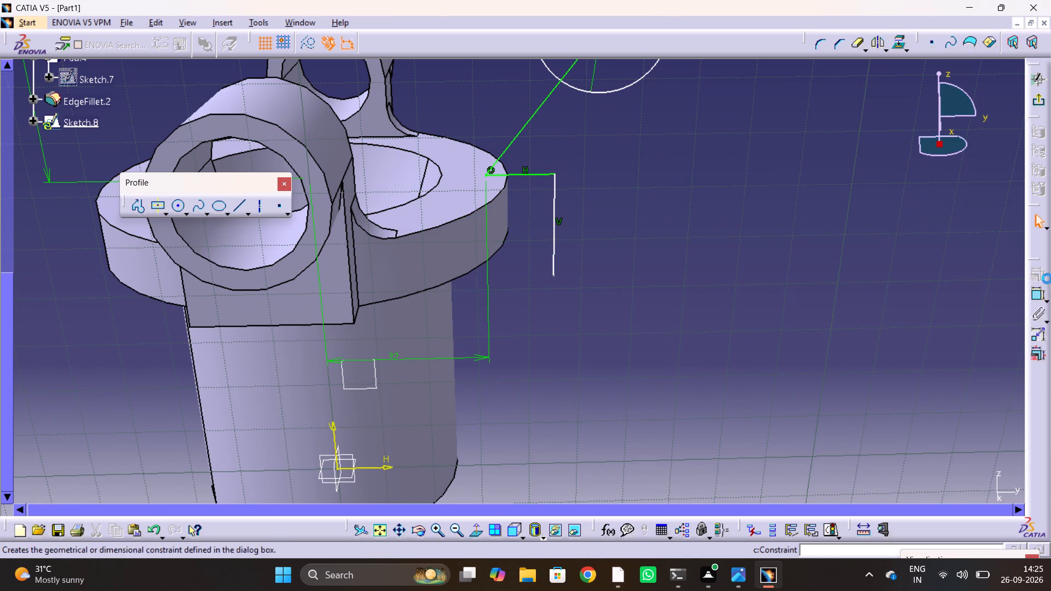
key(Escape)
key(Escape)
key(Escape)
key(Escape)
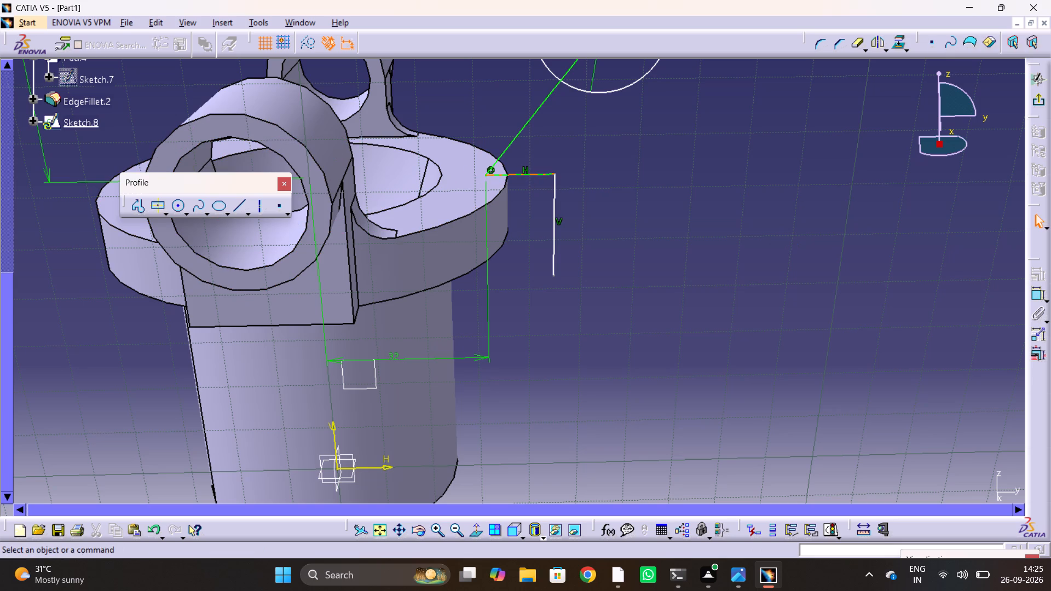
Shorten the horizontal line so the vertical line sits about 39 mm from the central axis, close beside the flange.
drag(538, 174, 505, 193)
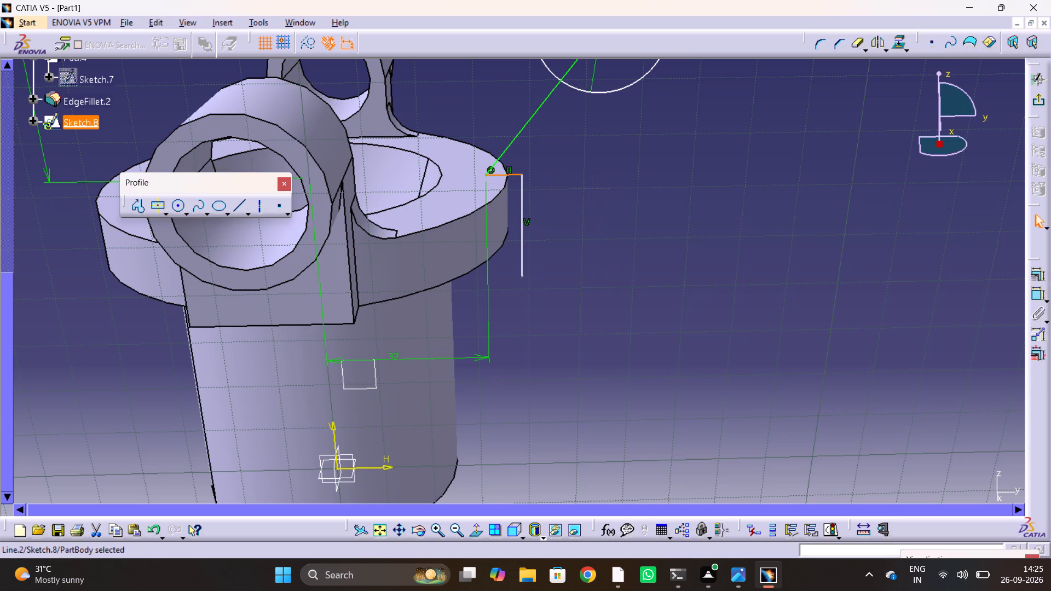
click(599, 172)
Leave the arm sketch and open the profile sketch of the revolved flange body from its shaft definition.
ctrl+middle_drag(529, 166, 537, 121)
scroll(417, 174, down, 1)
middle_drag(416, 174, 437, 280)
drag(416, 174, 437, 280)
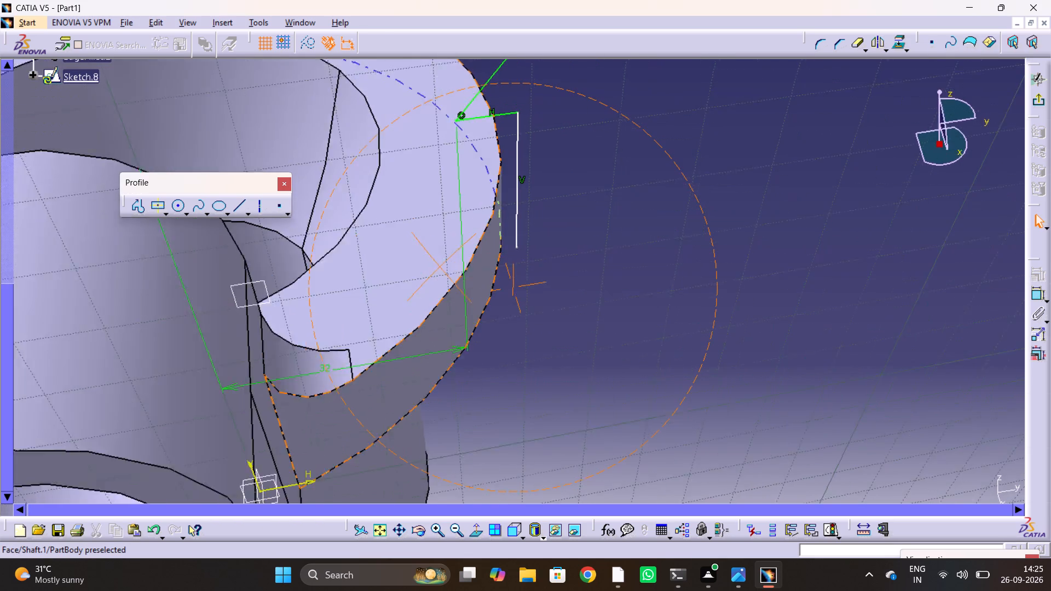
middle_drag(437, 280, 418, 298)
drag(437, 280, 417, 298)
ctrl+middle_drag(400, 175, 426, 311)
ctrl+middle_drag(457, 260, 447, 195)
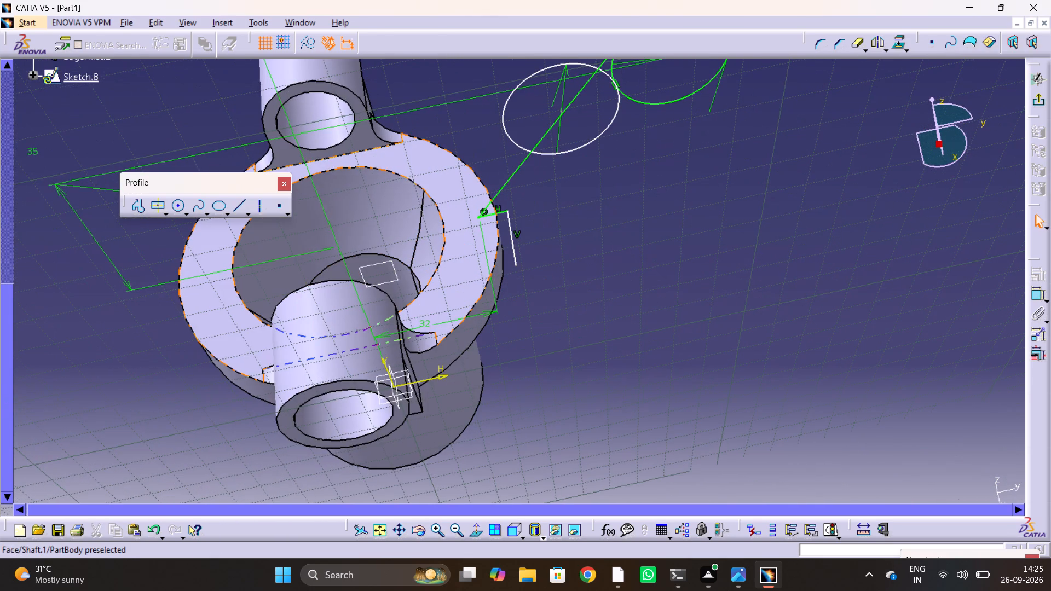
double_click(458, 273)
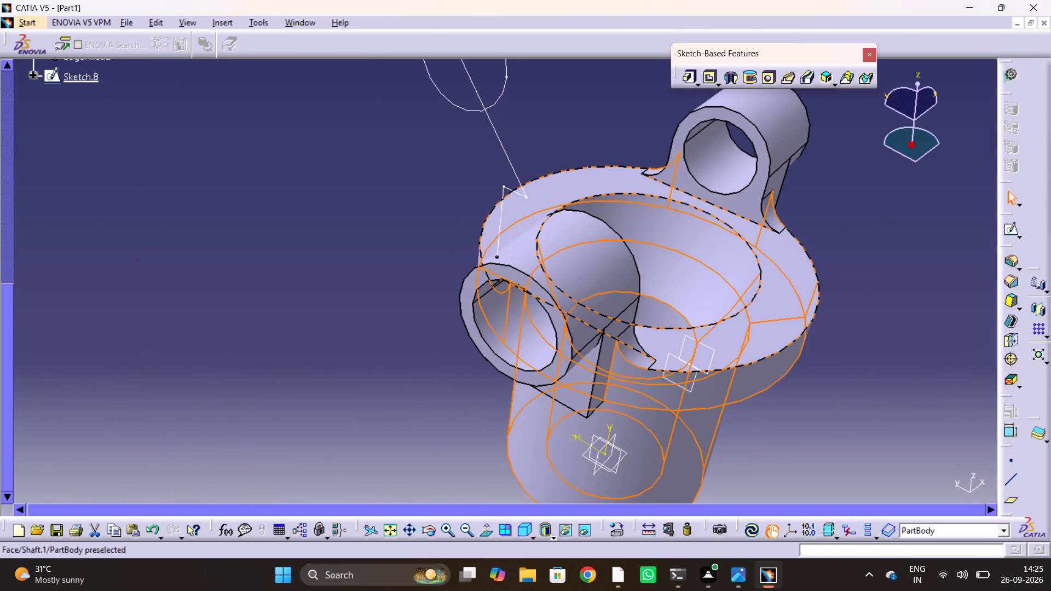
double_click(774, 339)
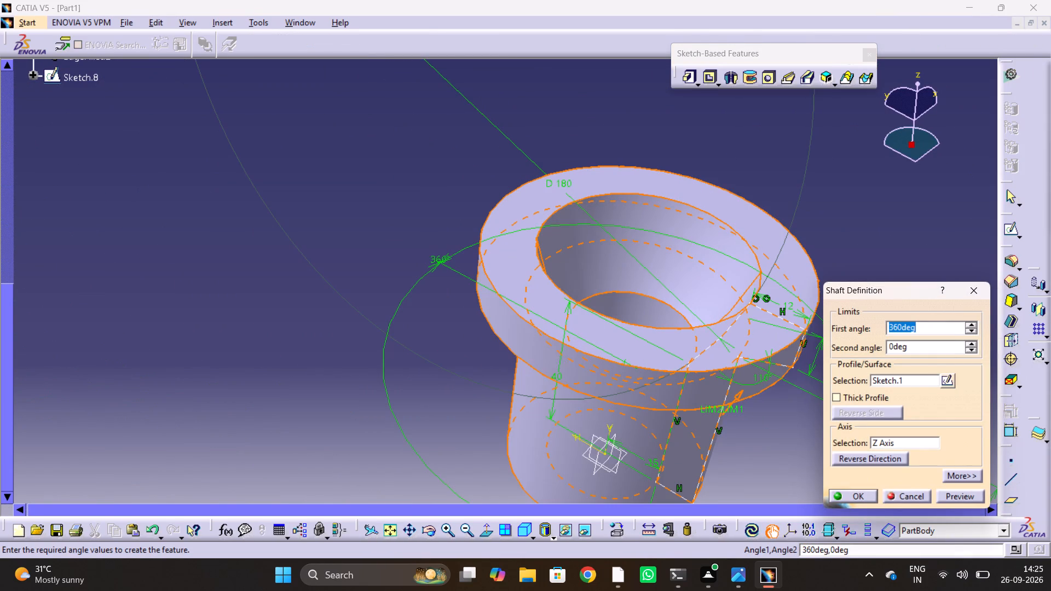
click(953, 496)
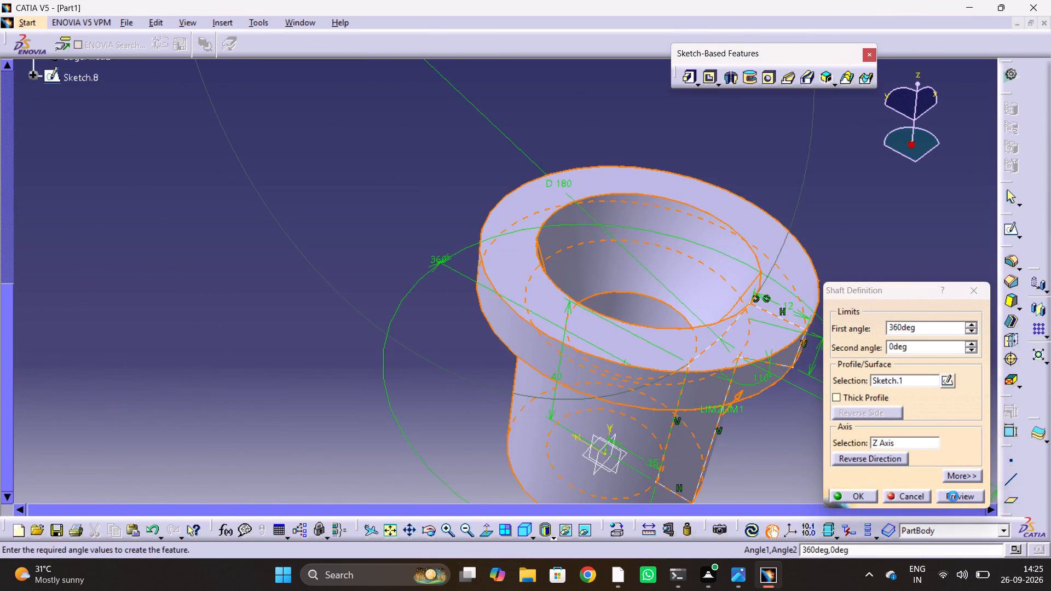
click(955, 380)
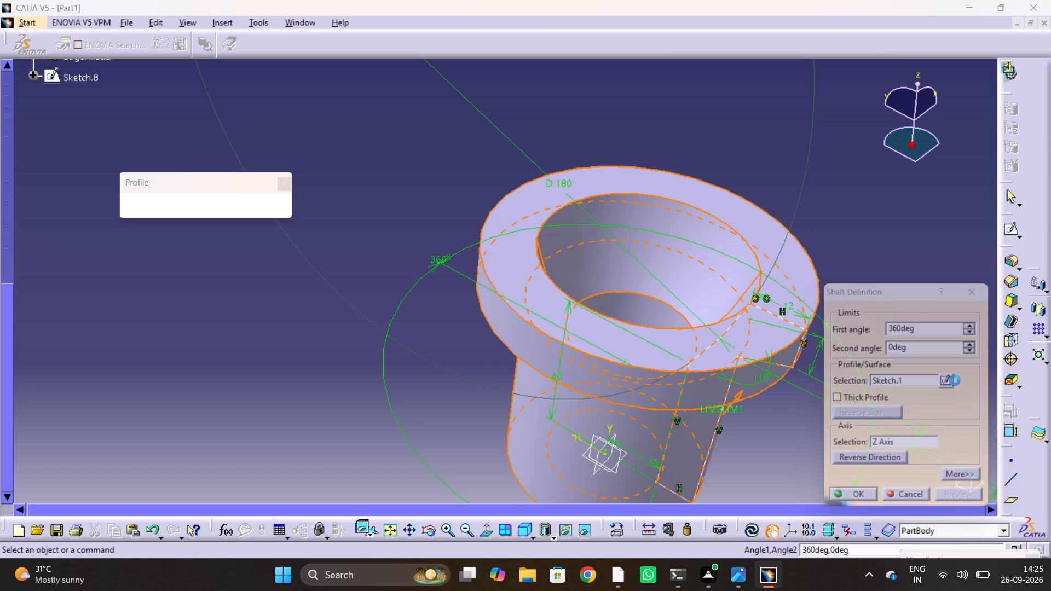
middle_drag(648, 359, 786, 476)
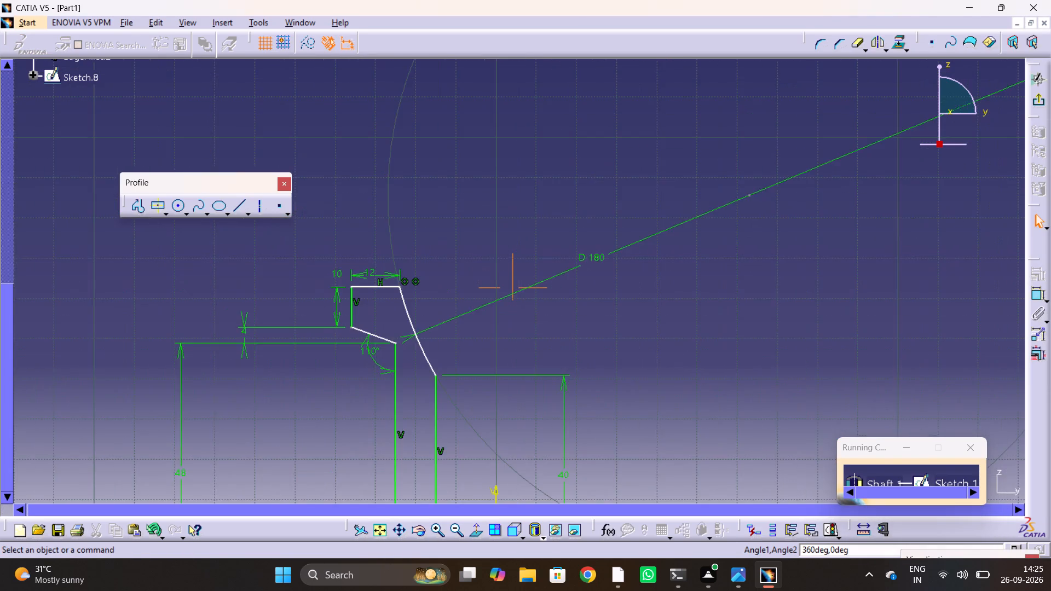
middle_drag(786, 476, 781, 362)
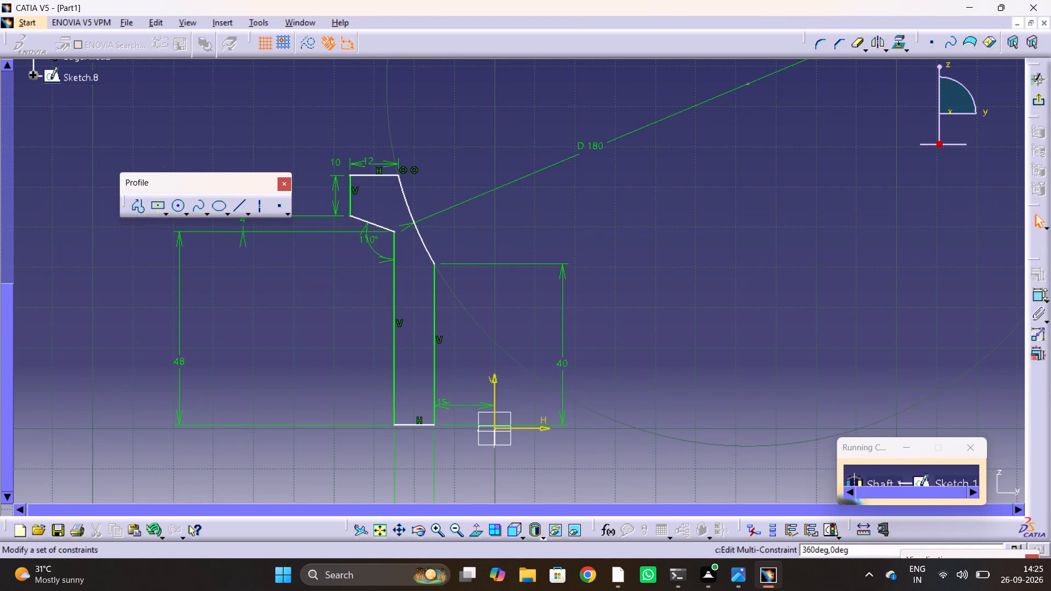
Measure the distance from the vertical axis to the flange's outer vertical line, then close the shaft's sketch and definition.
click(1038, 299)
click(498, 378)
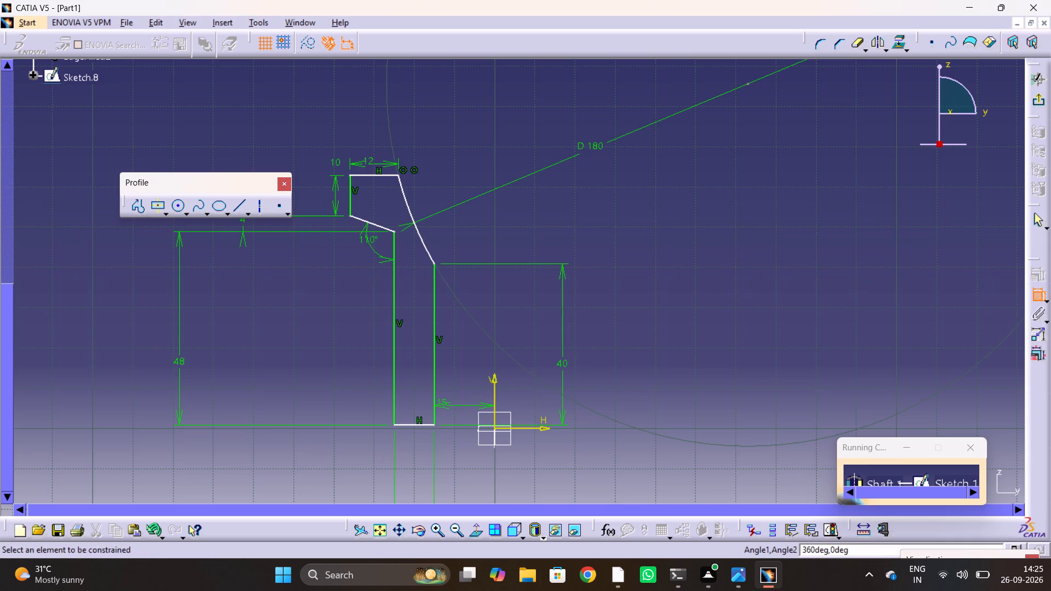
click(496, 388)
click(351, 201)
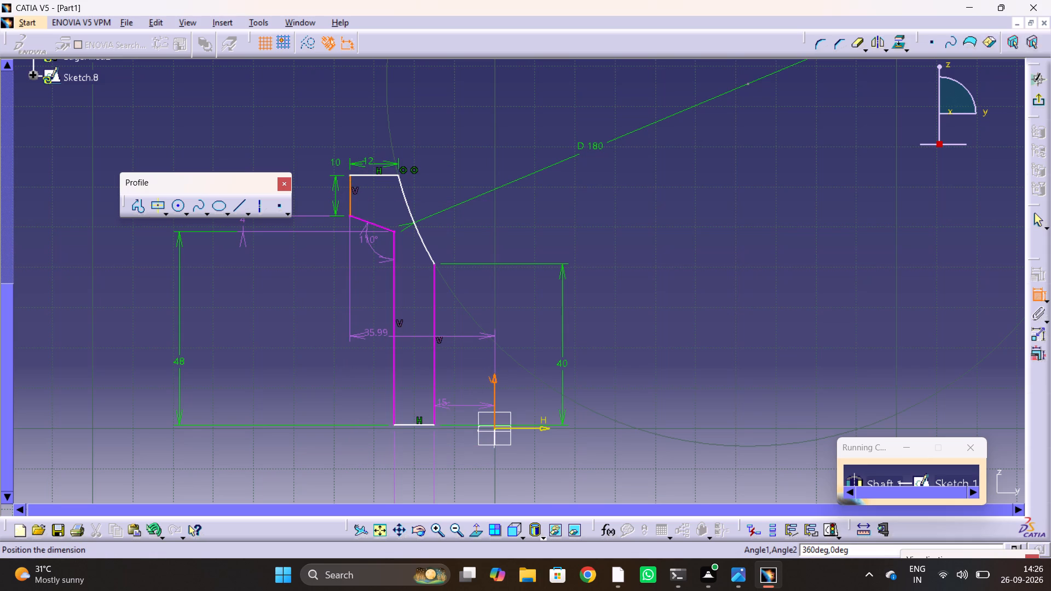
key(Escape)
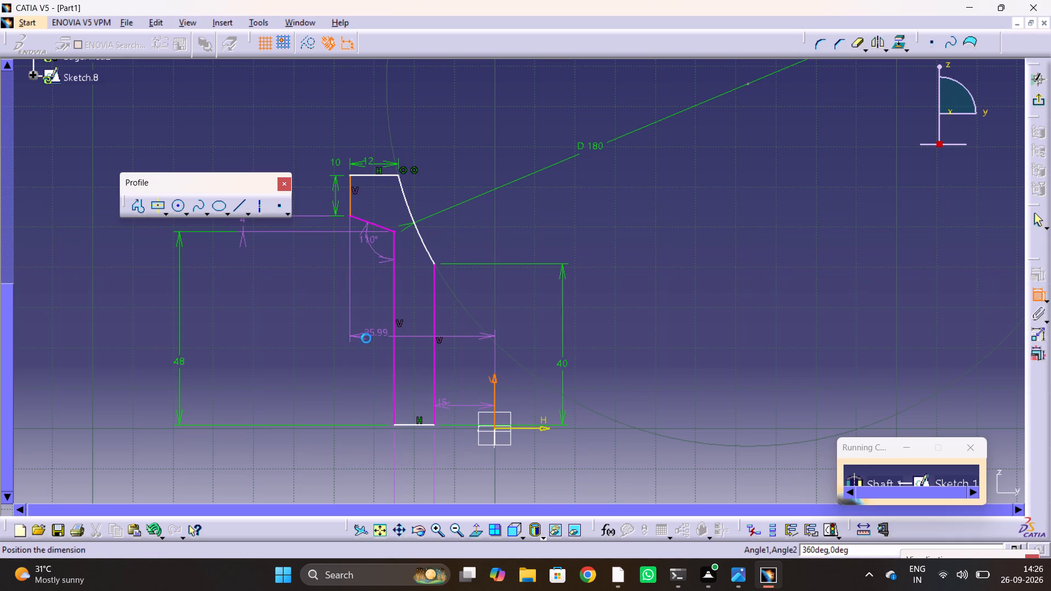
key(Escape)
key(Escape)
key(Escape)
key(Escape)
key(Escape)
click(1038, 96)
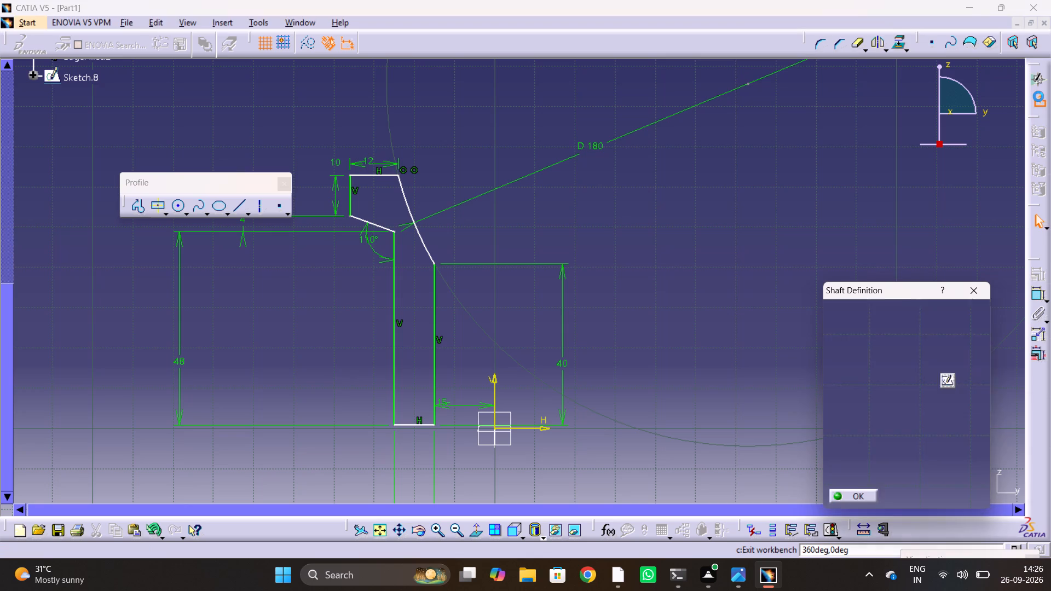
click(855, 498)
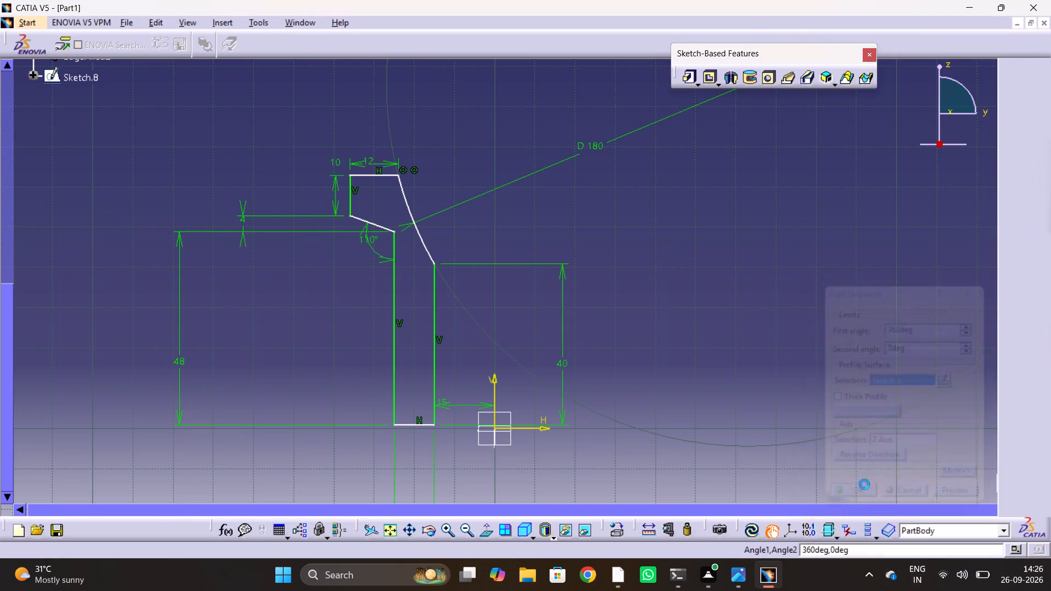
Reopen the side arm's sketch for editing.
click(927, 271)
middle_drag(746, 289, 818, 491)
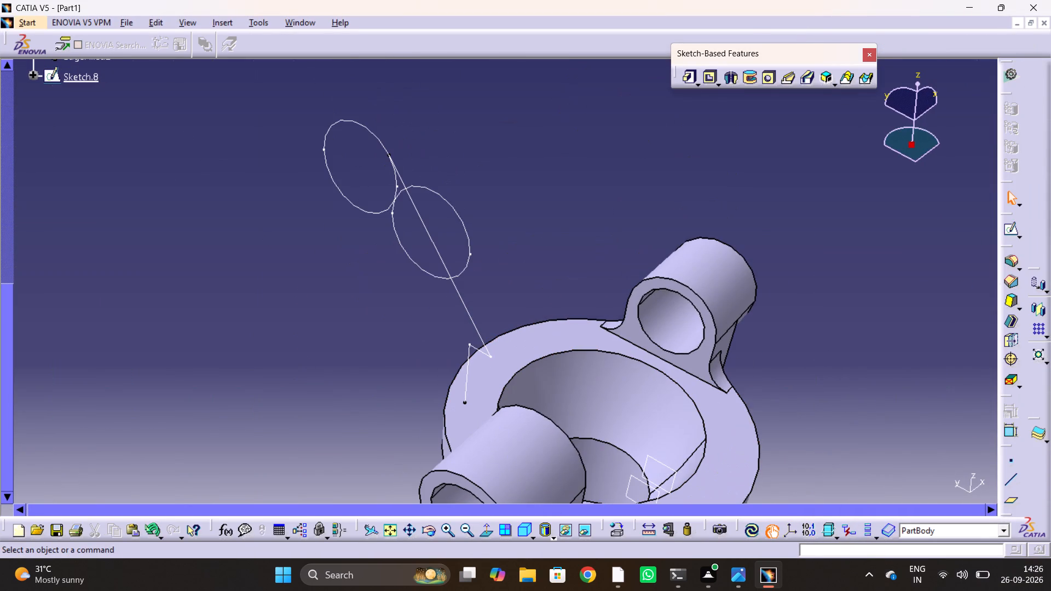
double_click(464, 308)
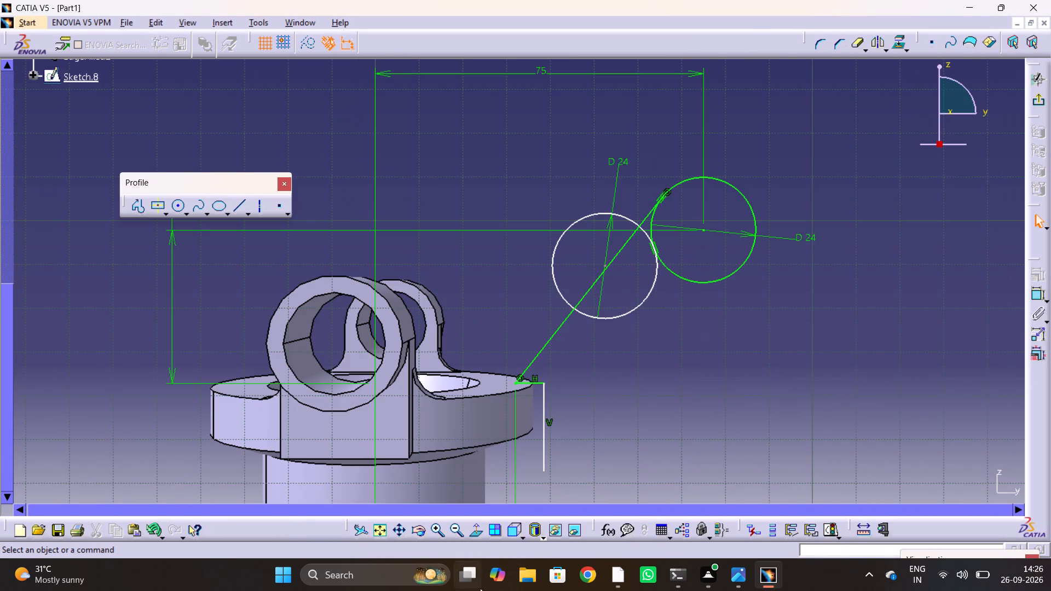
ctrl+middle_drag(588, 402, 582, 348)
middle_drag(555, 424, 593, 205)
ctrl+middle_drag(726, 257, 742, 330)
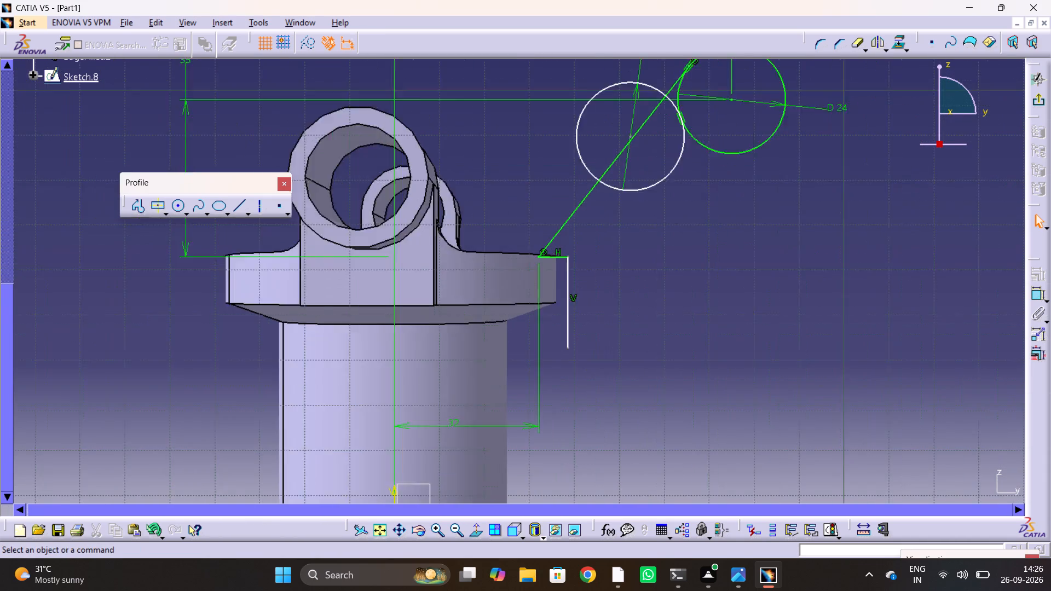
ctrl+middle_drag(742, 330, 764, 376)
Dimension the arm profile's vertical line from the sketch's vertical axis and set the distance to 39.99 mm.
click(1037, 294)
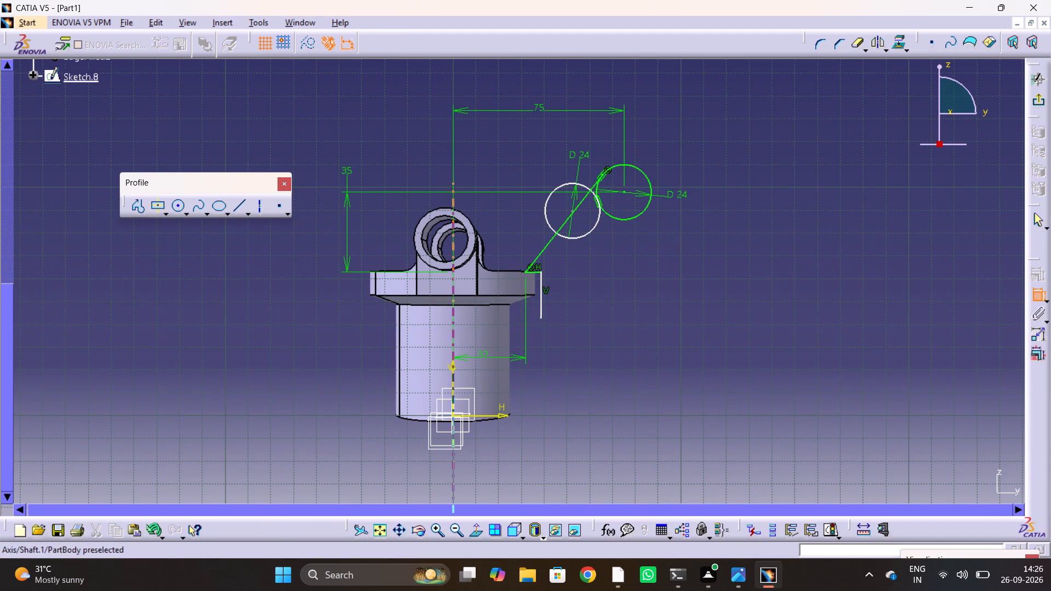
click(452, 381)
click(539, 287)
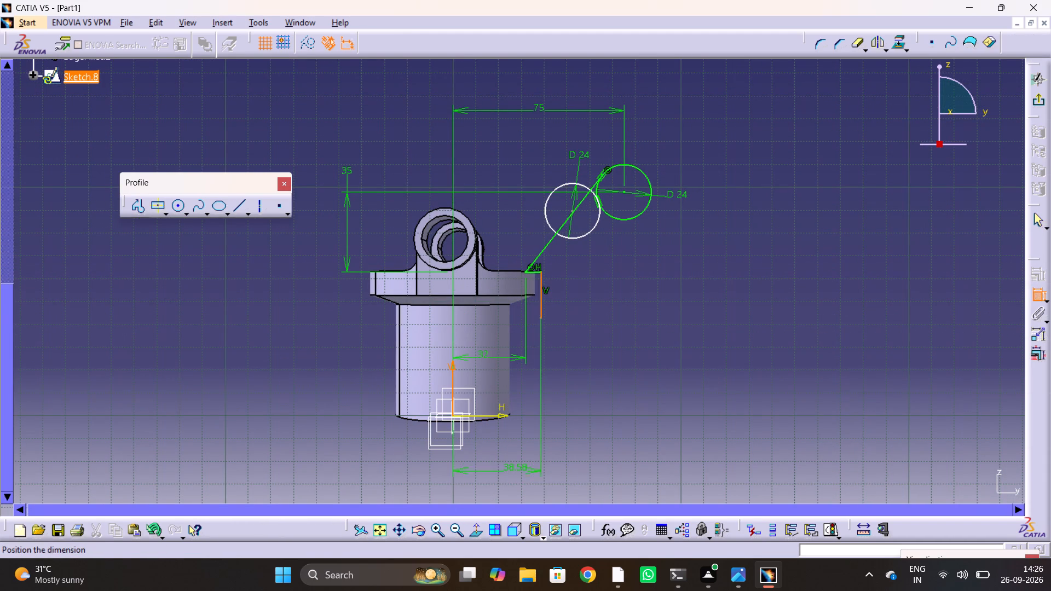
click(480, 449)
double_click(479, 444)
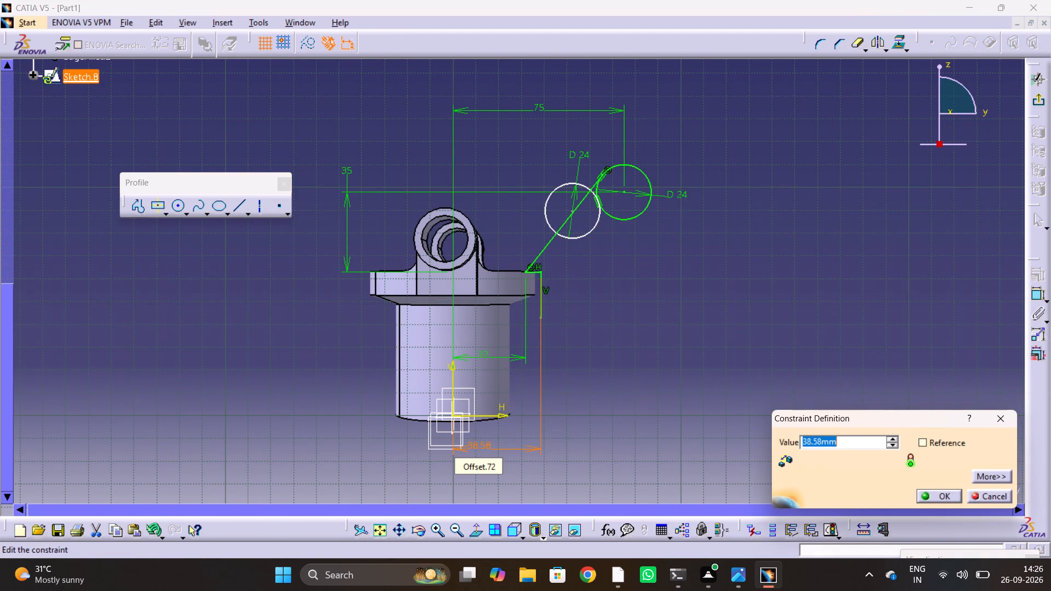
text(39.99)
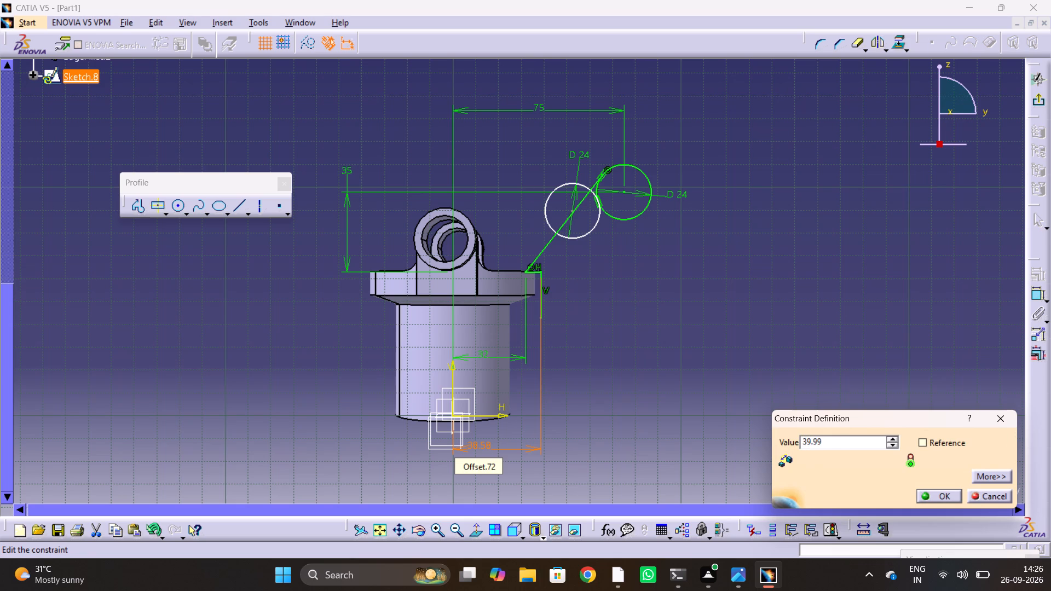
key(Return)
click(600, 380)
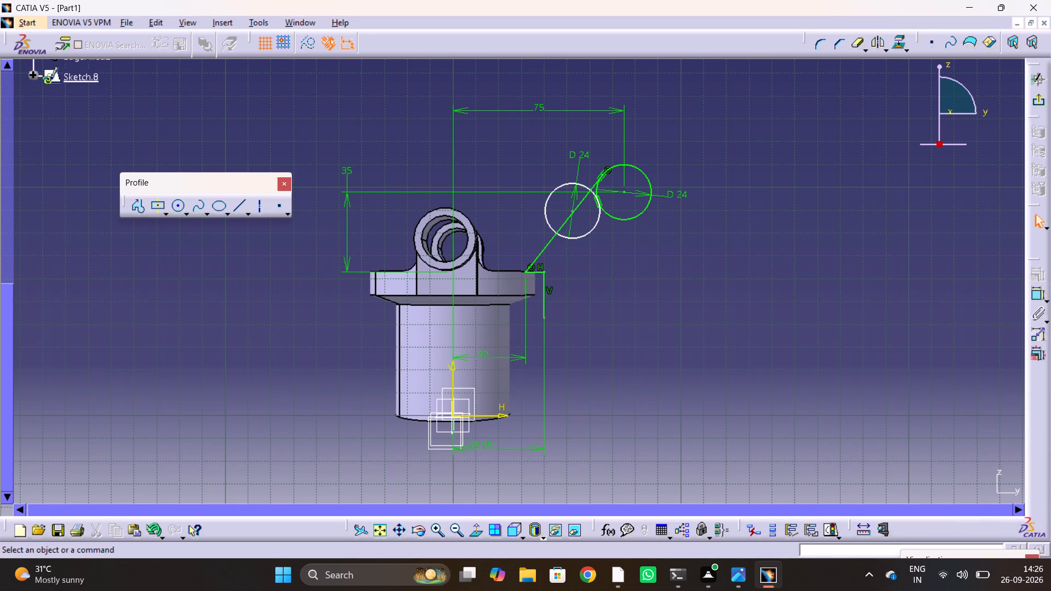
Set the vertical line's distance from the sketch's vertical axis to 35 mm.
middle_drag(541, 285, 344, 291)
drag(535, 286, 344, 291)
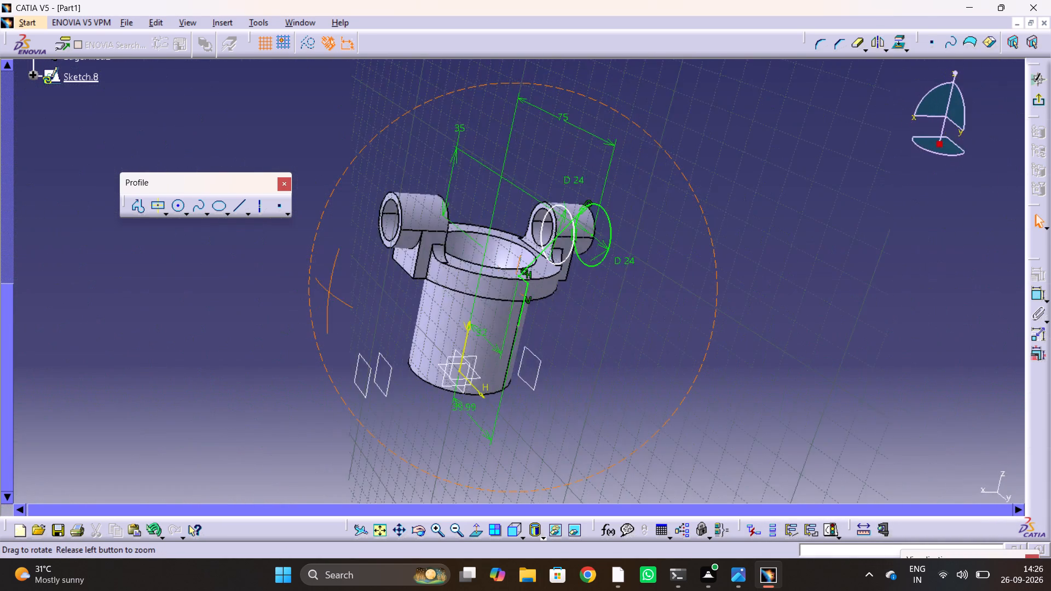
middle_drag(344, 291, 506, 395)
drag(344, 291, 504, 395)
ctrl+middle_drag(503, 332, 528, 203)
middle_drag(550, 298, 550, 282)
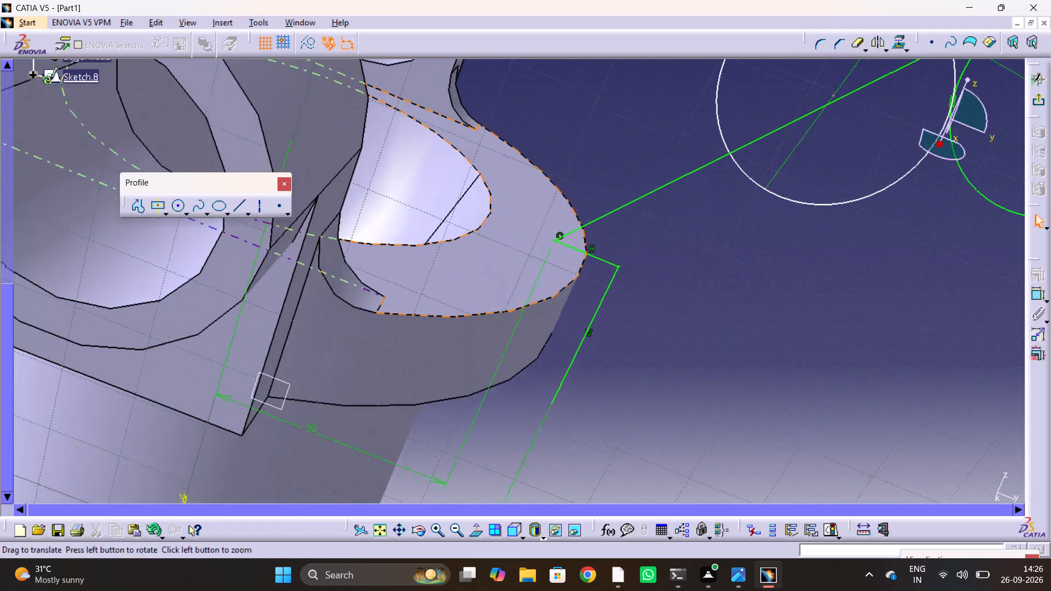
middle_drag(550, 282, 523, 196)
middle_drag(704, 260, 718, 237)
drag(704, 260, 718, 237)
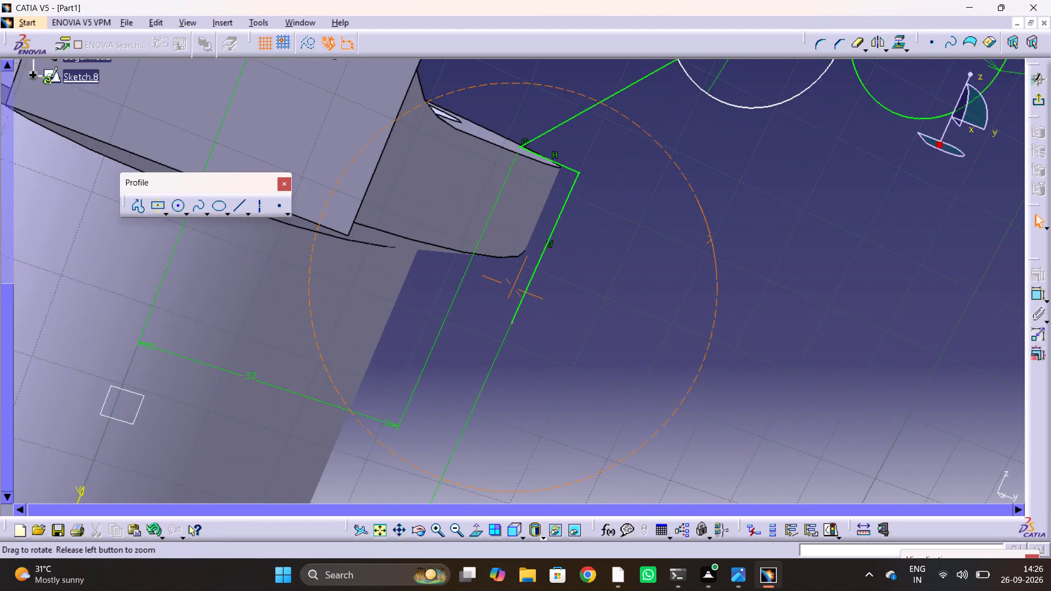
middle_drag(718, 237, 674, 264)
drag(718, 237, 674, 264)
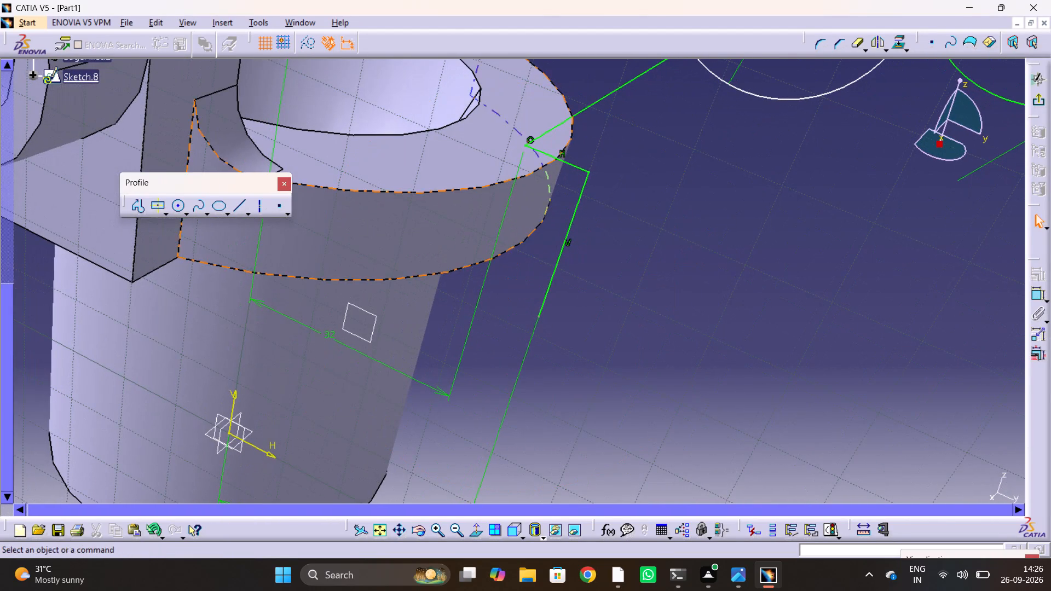
middle_drag(474, 346, 465, 258)
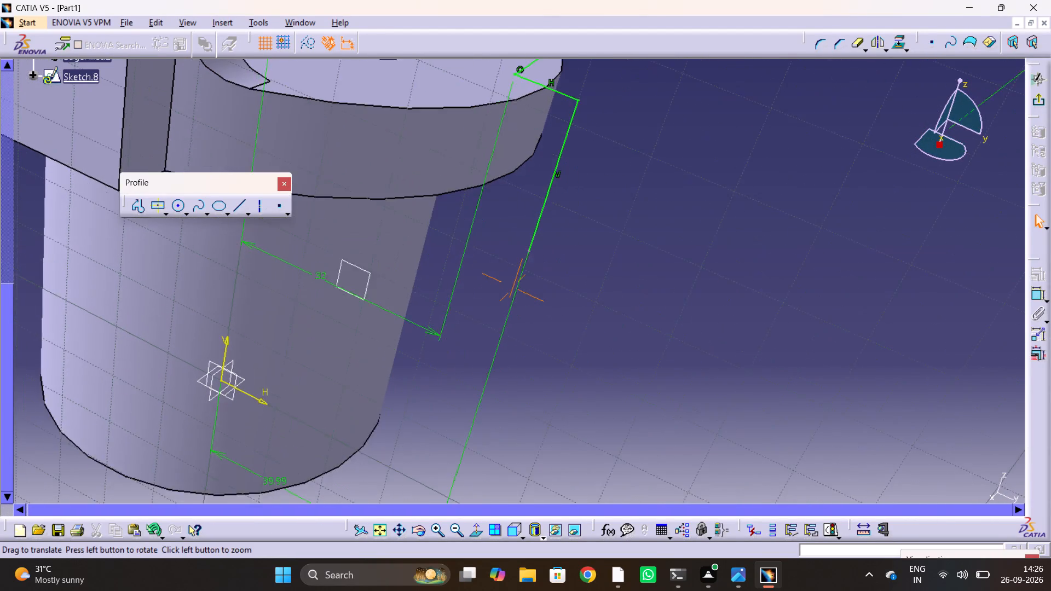
middle_drag(465, 258, 465, 208)
double_click(270, 431)
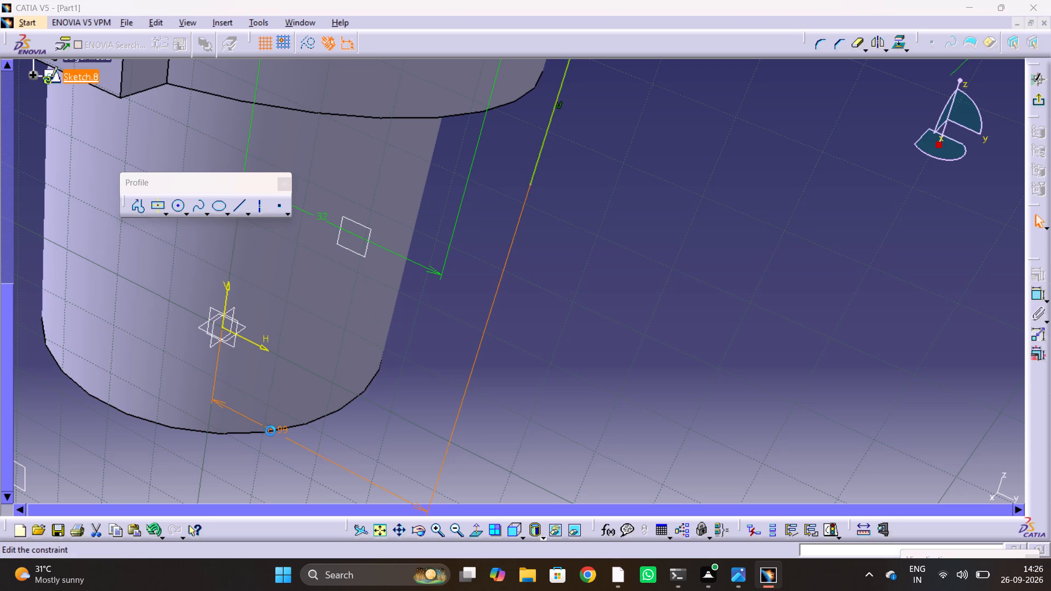
text(35)
key(Return)
click(664, 263)
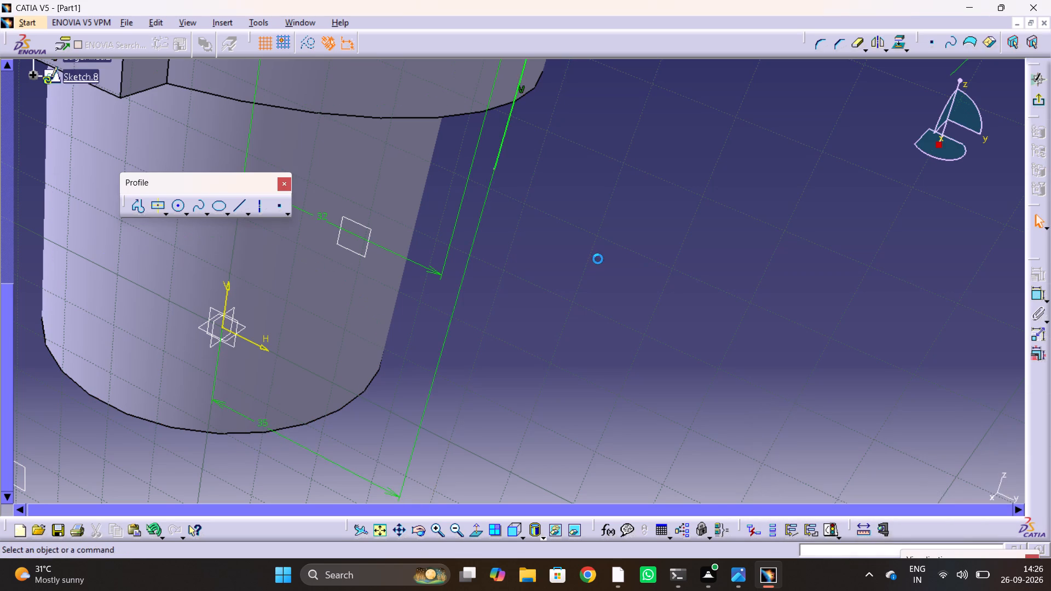
Examine how the arm profile's vertical line sits against the flange's outer face from several angles.
middle_drag(597, 258, 629, 448)
scroll(629, 447, up, 1)
ctrl+middle_drag(581, 238, 617, 91)
middle_drag(610, 90, 584, 206)
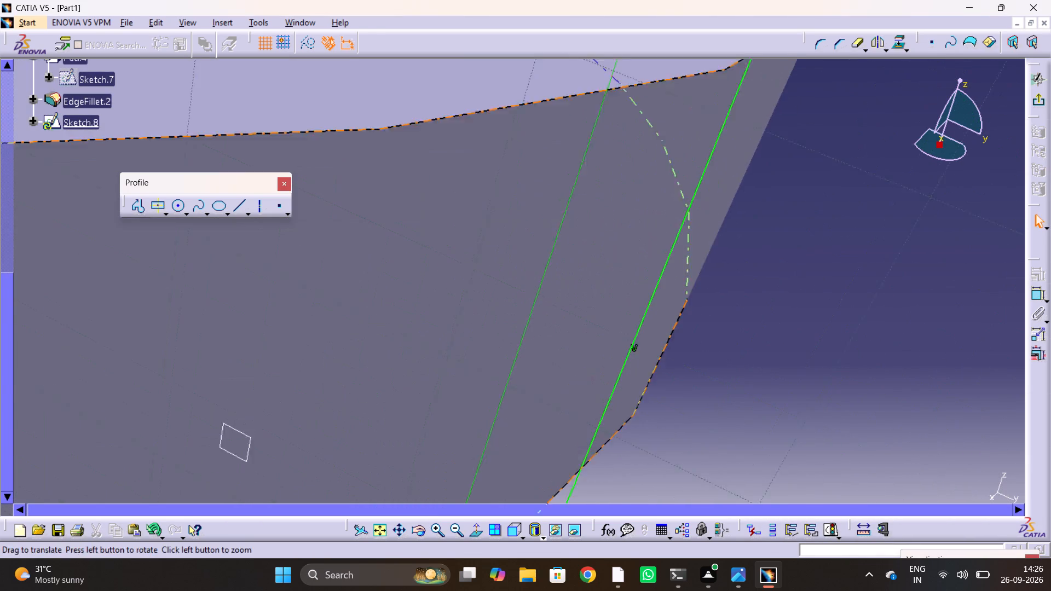
middle_drag(584, 206, 581, 270)
middle_drag(757, 187, 754, 69)
drag(757, 187, 754, 69)
ctrl+middle_drag(684, 95, 693, 252)
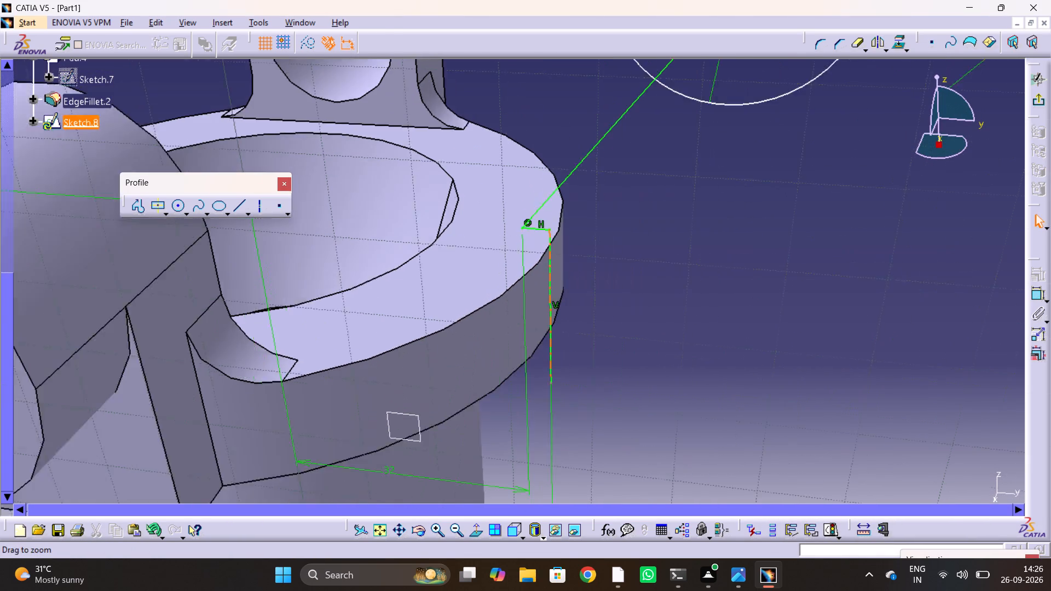
ctrl+middle_drag(693, 252, 693, 257)
middle_drag(569, 431, 591, 385)
drag(569, 431, 591, 385)
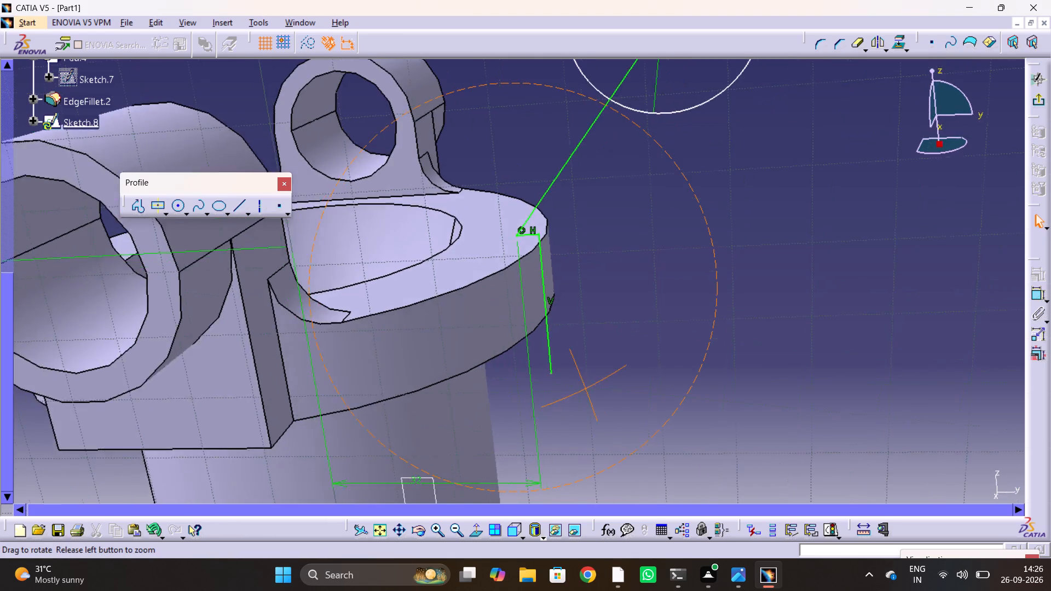
drag(591, 385, 658, 357)
middle_drag(591, 385, 655, 359)
middle_drag(621, 384, 546, 253)
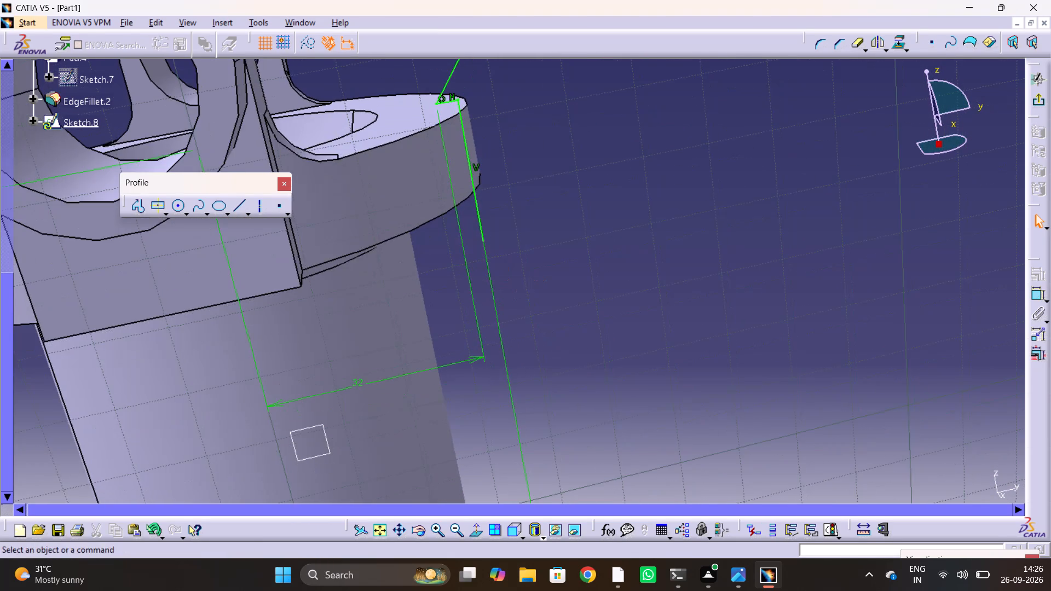
ctrl+middle_drag(545, 299, 550, 316)
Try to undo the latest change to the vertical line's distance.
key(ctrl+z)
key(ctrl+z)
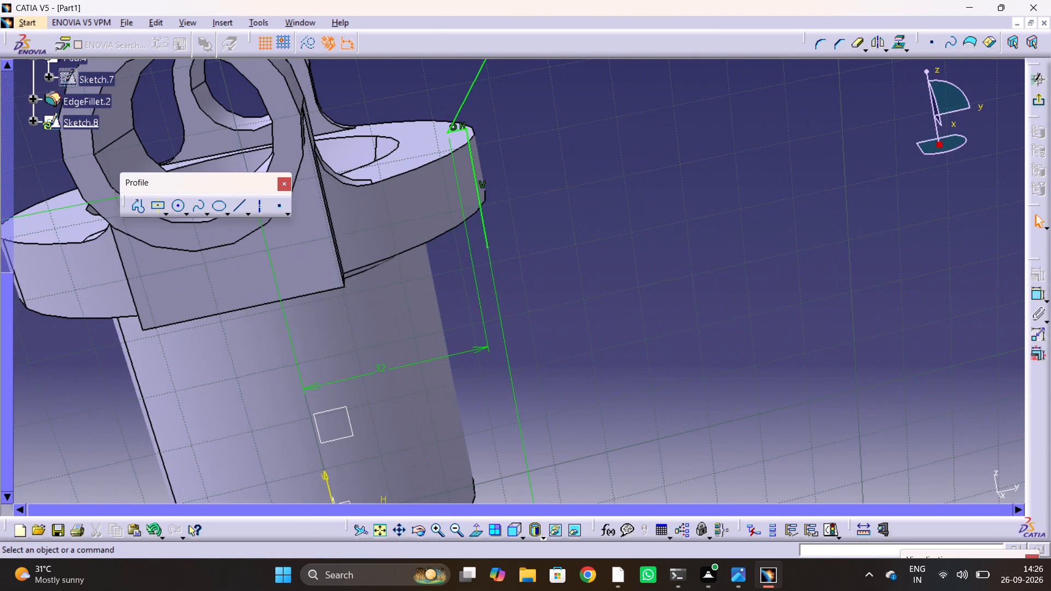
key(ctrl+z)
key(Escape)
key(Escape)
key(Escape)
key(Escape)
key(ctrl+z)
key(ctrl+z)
Delete the 35 mm distance constraint between the arm profile's vertical line and the sketch's vertical axis.
click(517, 392)
click(515, 403)
middle_drag(511, 468, 469, 186)
key(Escape)
key(Escape)
click(362, 325)
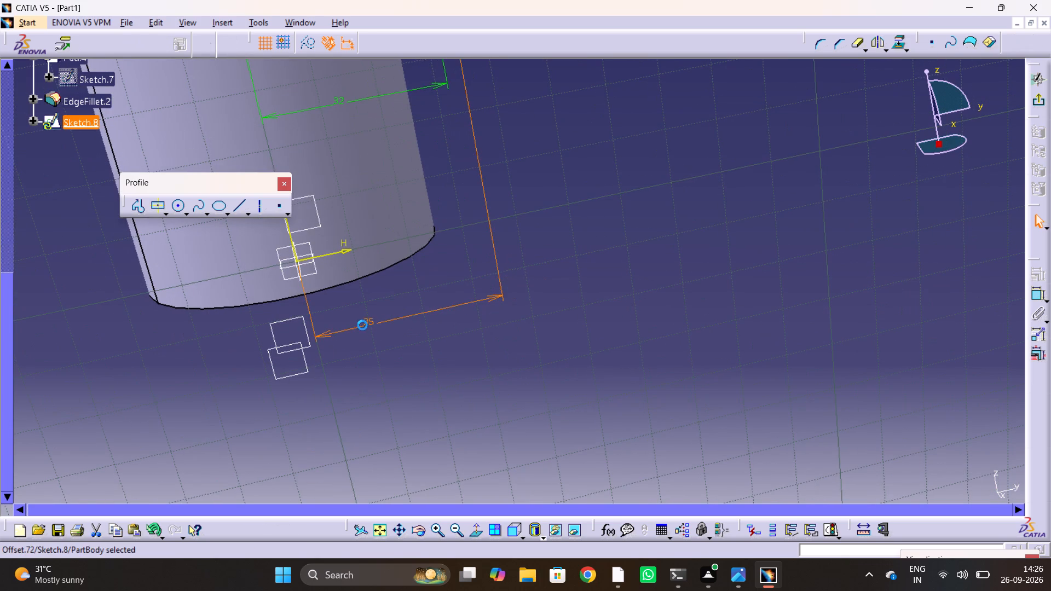
key(Delete)
Apply a coincidence constraint between the vertical line's upper endpoint and the flange's top outer edge.
middle_drag(525, 176, 574, 384)
middle_drag(448, 173, 459, 274)
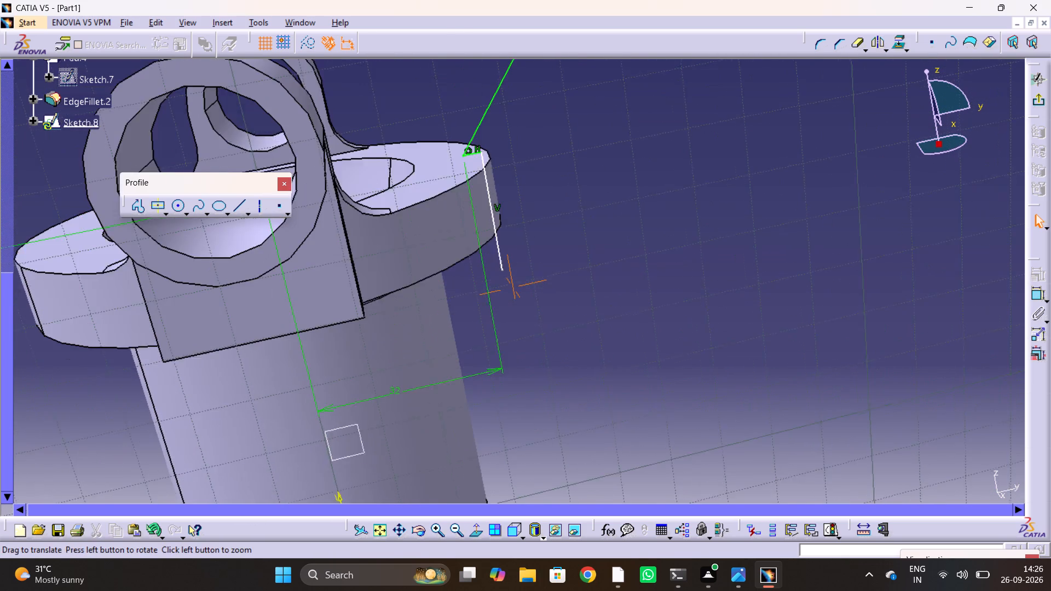
middle_drag(459, 274, 446, 283)
middle_drag(420, 182, 374, 223)
middle_drag(376, 218, 365, 302)
scroll(374, 218, down, 1)
drag(374, 218, 365, 302)
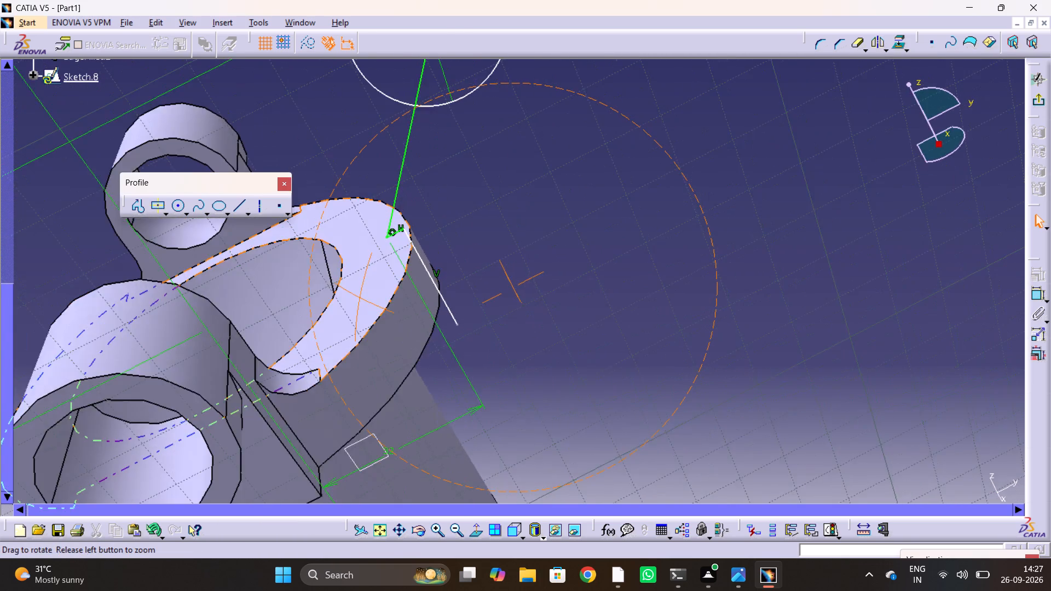
drag(365, 302, 381, 305)
middle_drag(365, 302, 382, 305)
ctrl+middle_drag(384, 258, 417, 178)
middle_drag(485, 245, 568, 356)
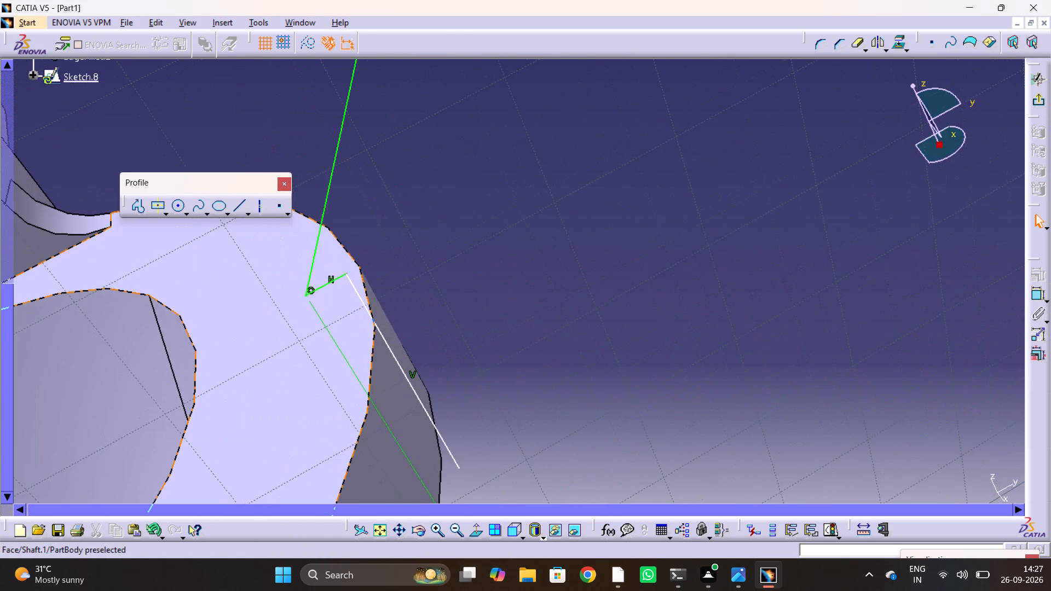
click(345, 271)
ctrl+click(360, 273)
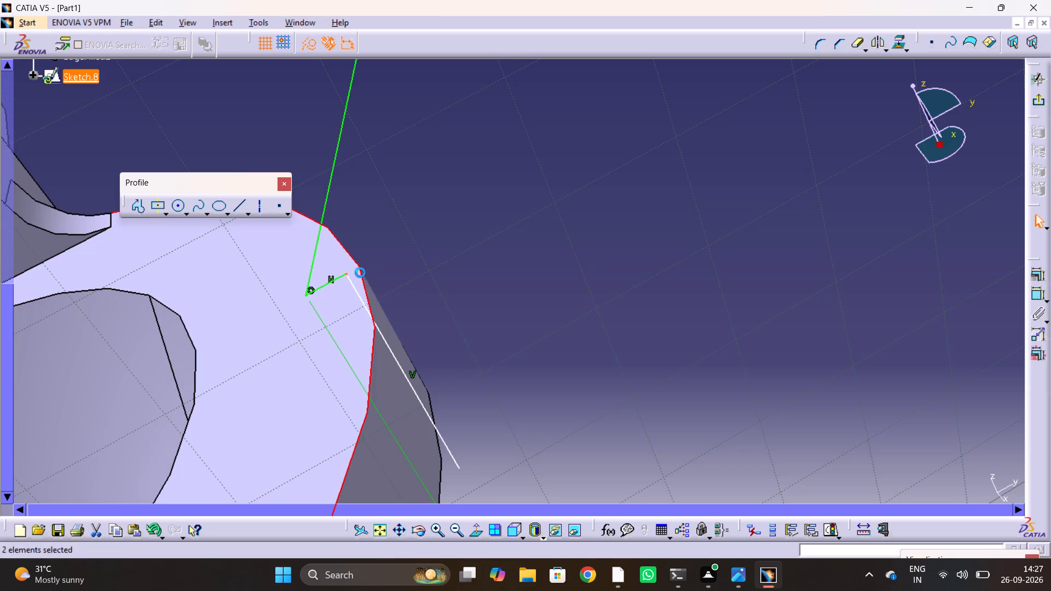
click(1042, 273)
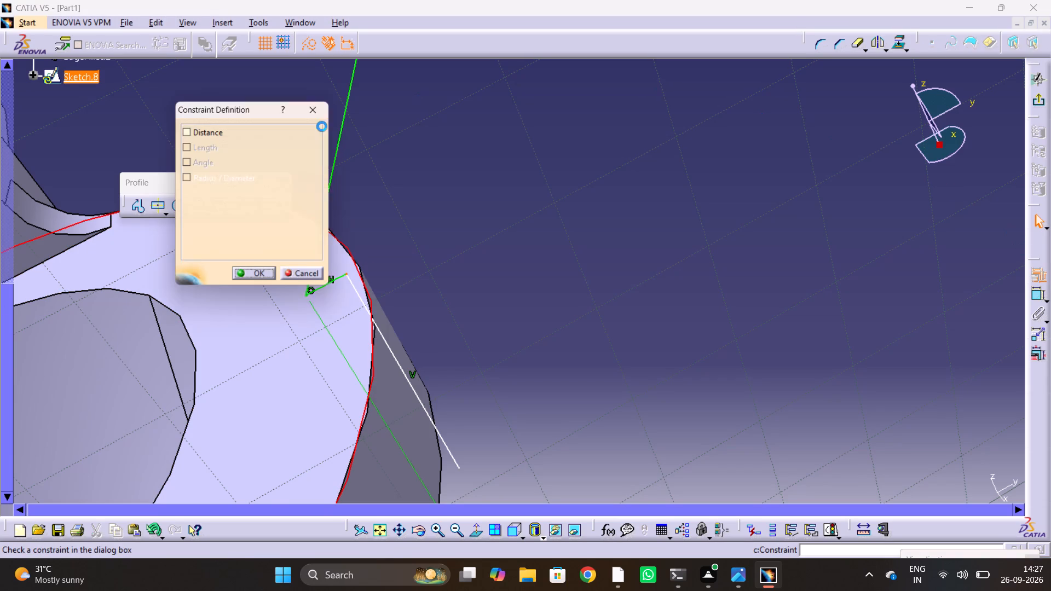
click(298, 149)
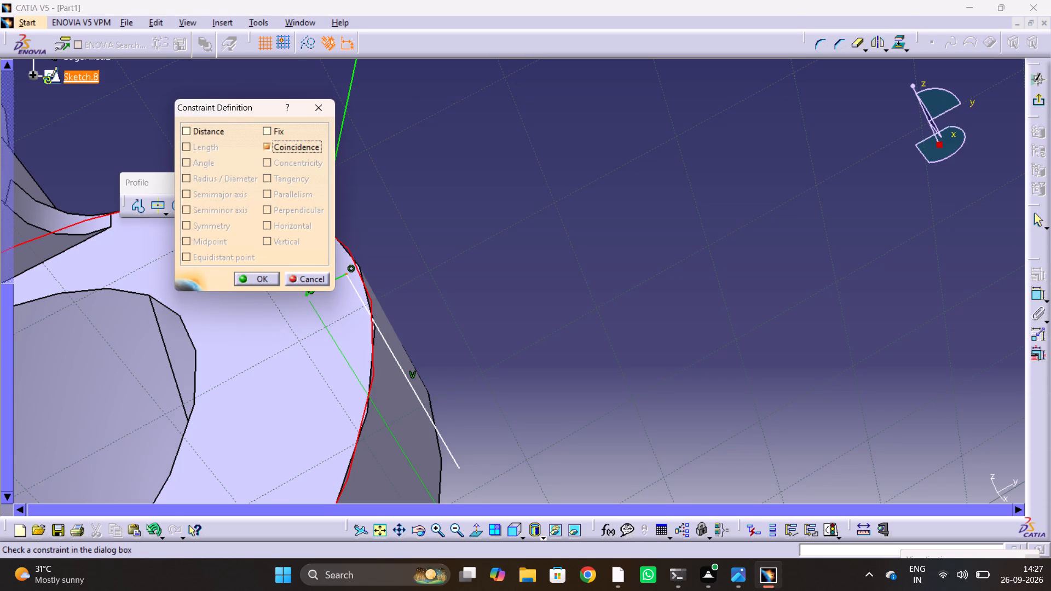
click(274, 277)
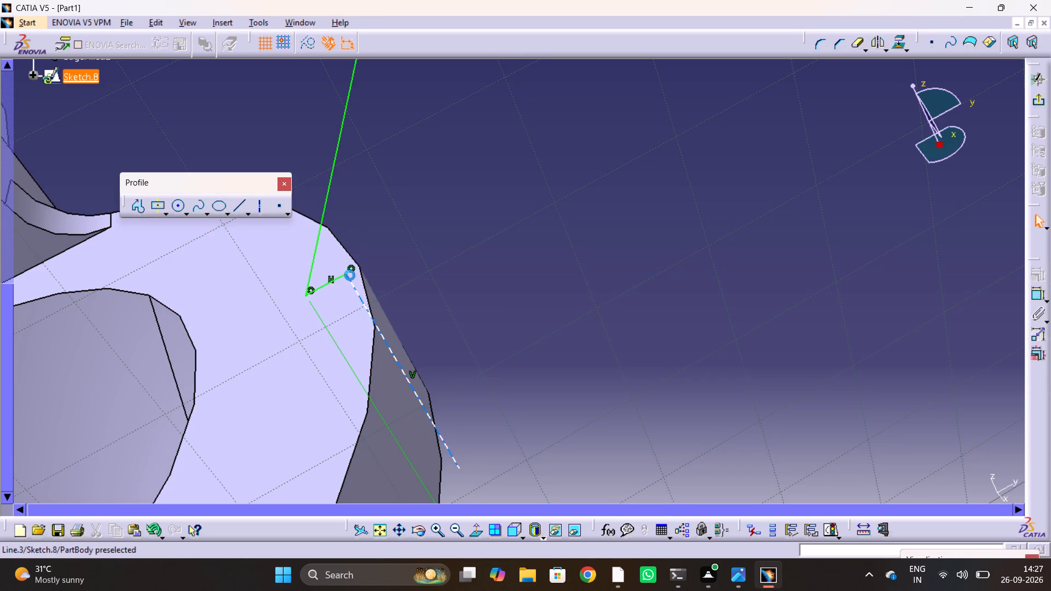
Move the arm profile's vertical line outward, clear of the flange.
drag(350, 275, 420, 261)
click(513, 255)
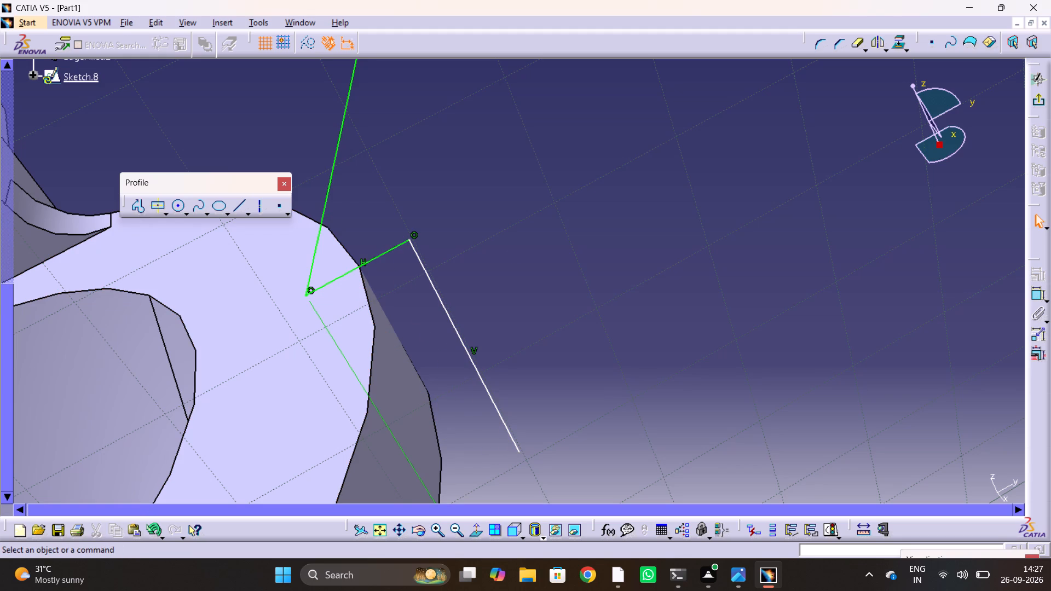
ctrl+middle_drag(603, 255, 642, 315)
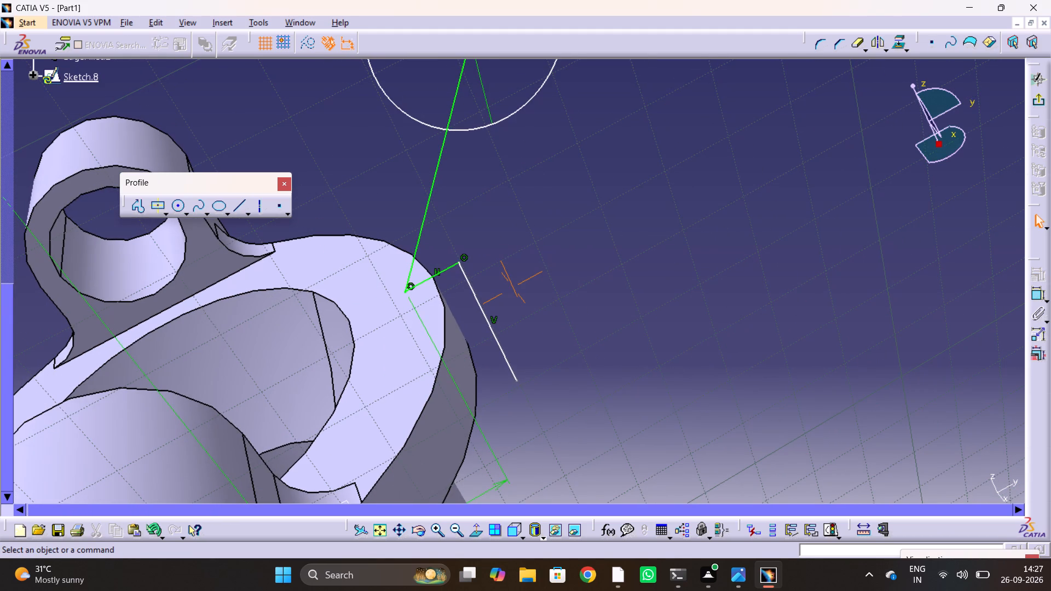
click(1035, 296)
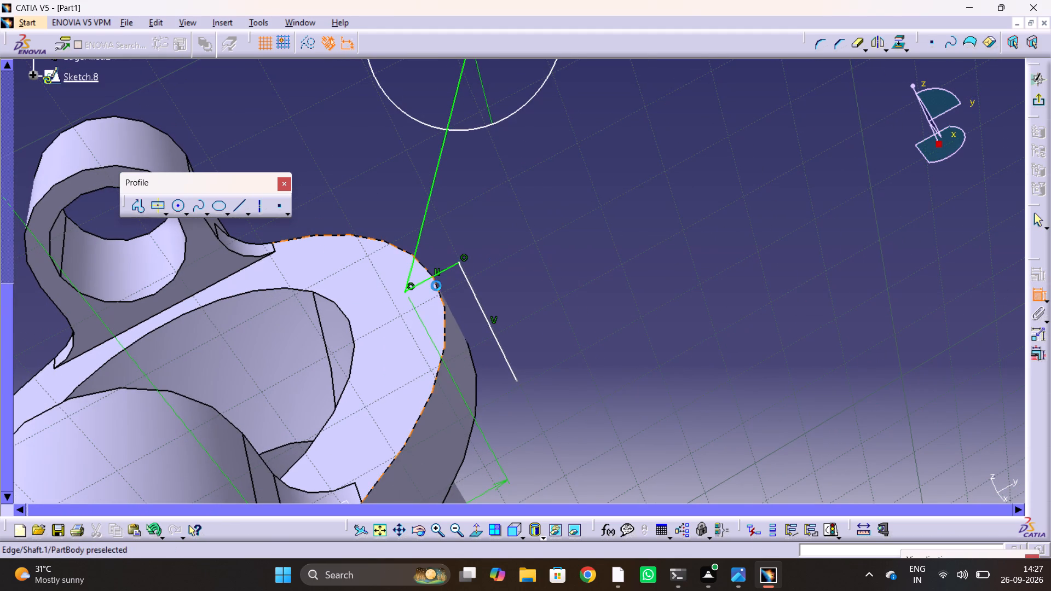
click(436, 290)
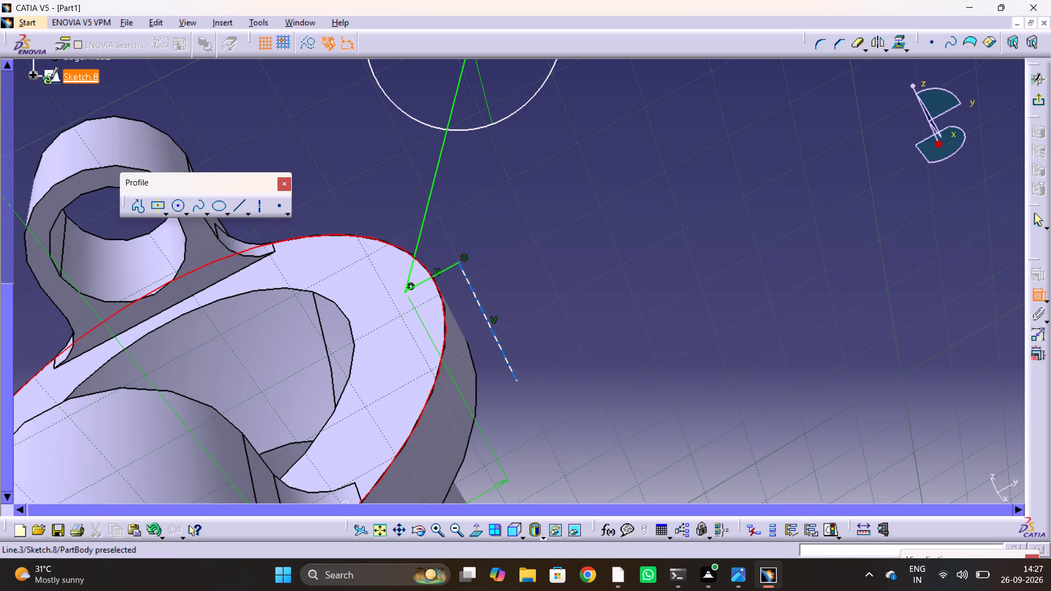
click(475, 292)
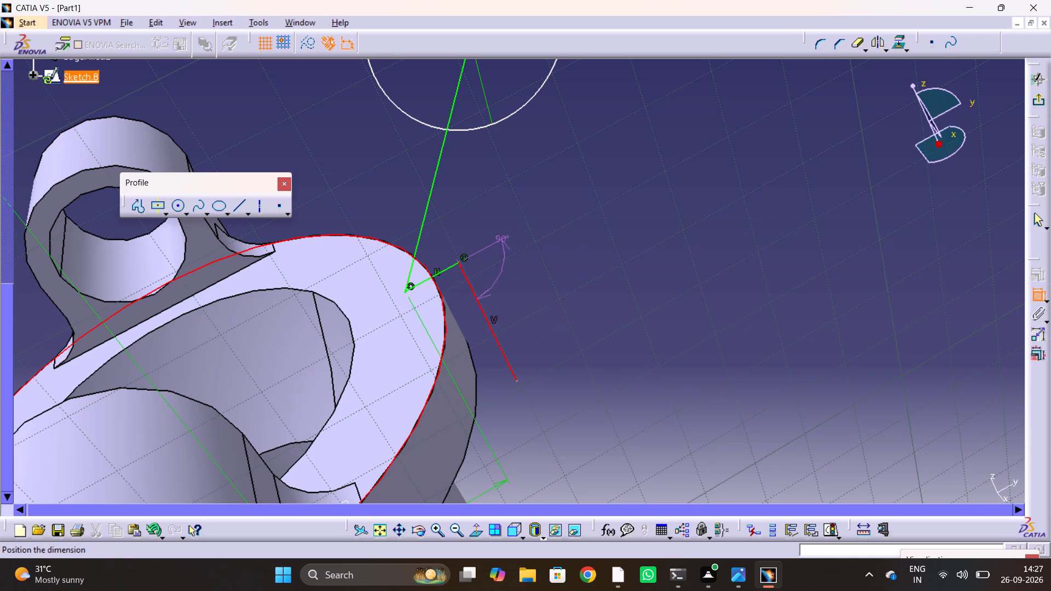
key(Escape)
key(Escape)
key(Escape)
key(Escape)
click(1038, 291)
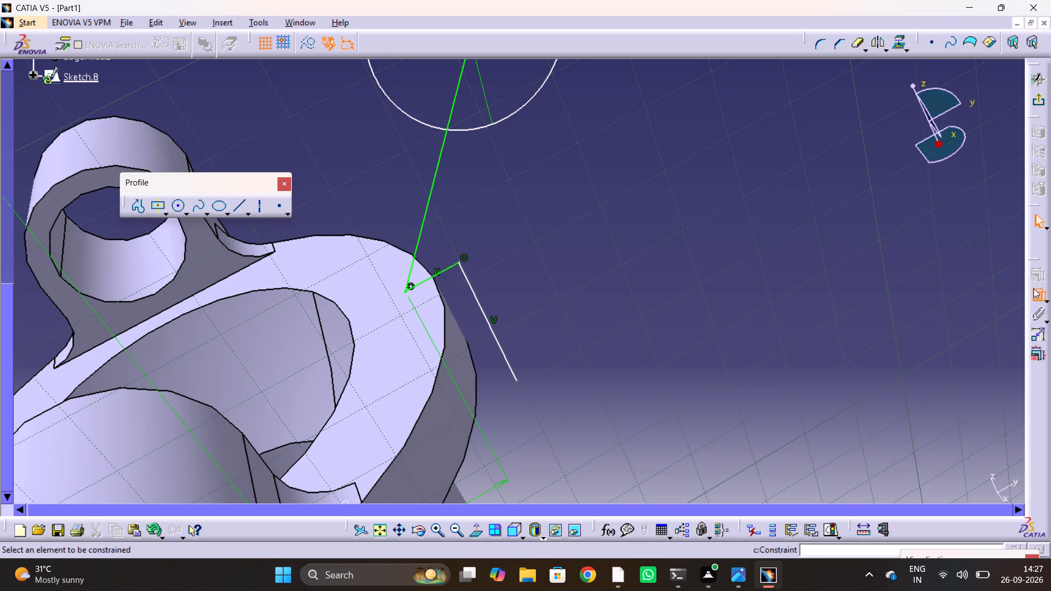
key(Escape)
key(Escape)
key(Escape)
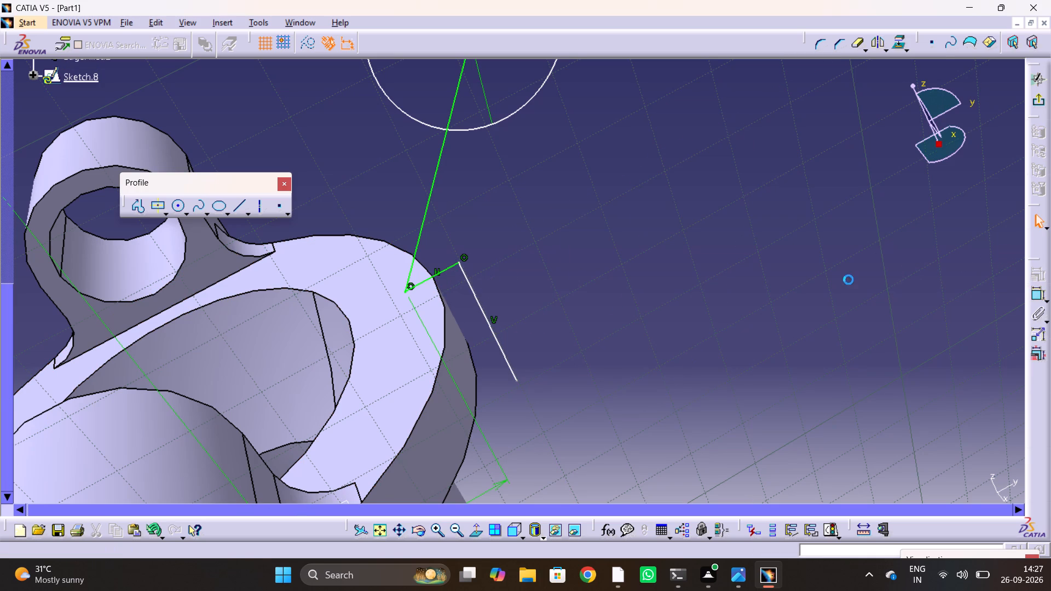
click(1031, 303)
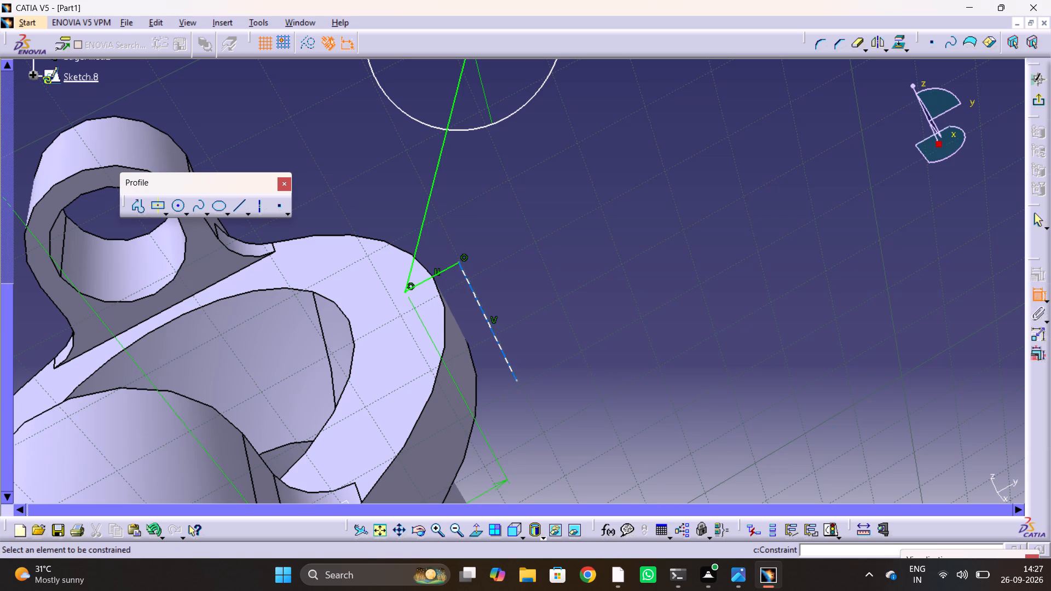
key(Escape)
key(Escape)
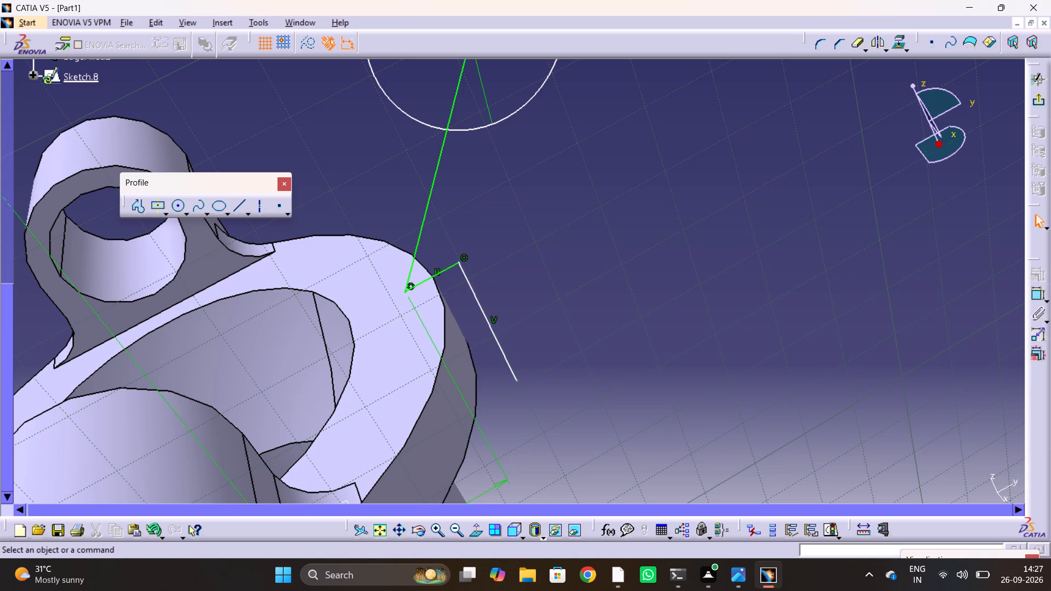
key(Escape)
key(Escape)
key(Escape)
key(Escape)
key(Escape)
Project the flange's top outer edge onto the sketch plane.
click(899, 48)
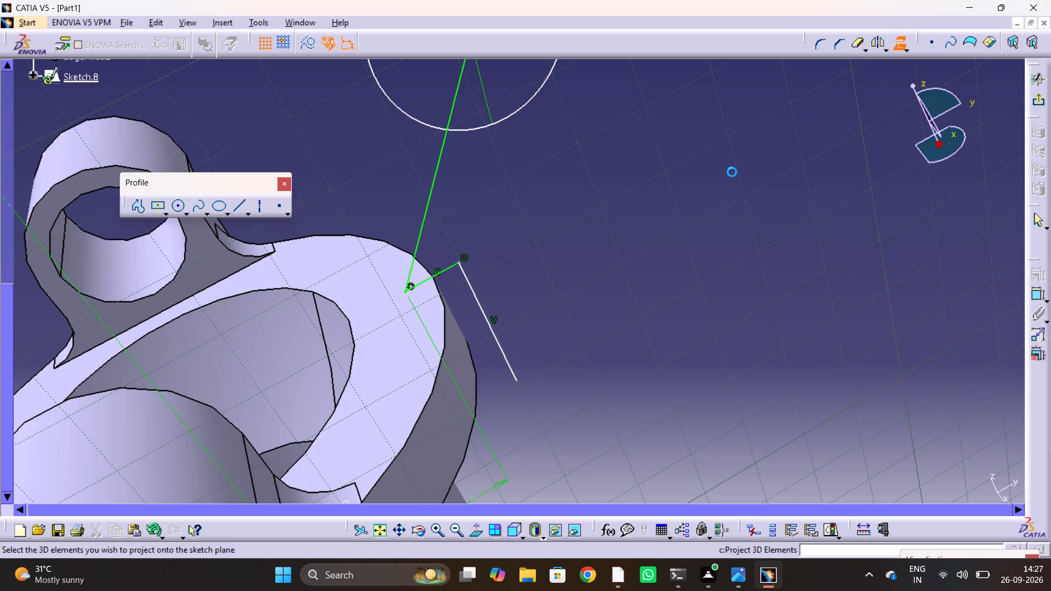
click(444, 313)
click(667, 313)
key(Escape)
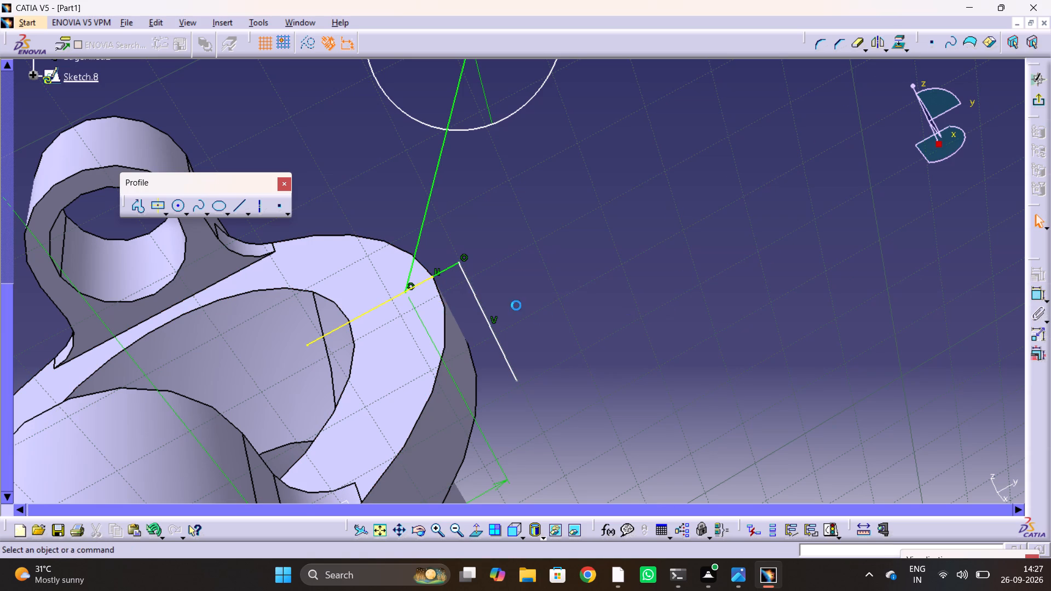
key(Escape)
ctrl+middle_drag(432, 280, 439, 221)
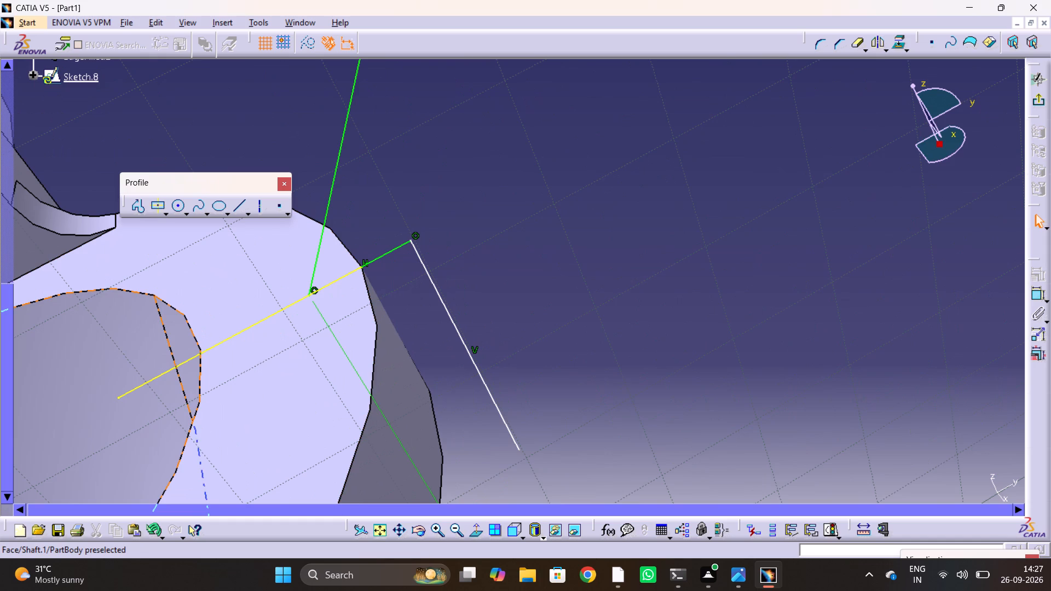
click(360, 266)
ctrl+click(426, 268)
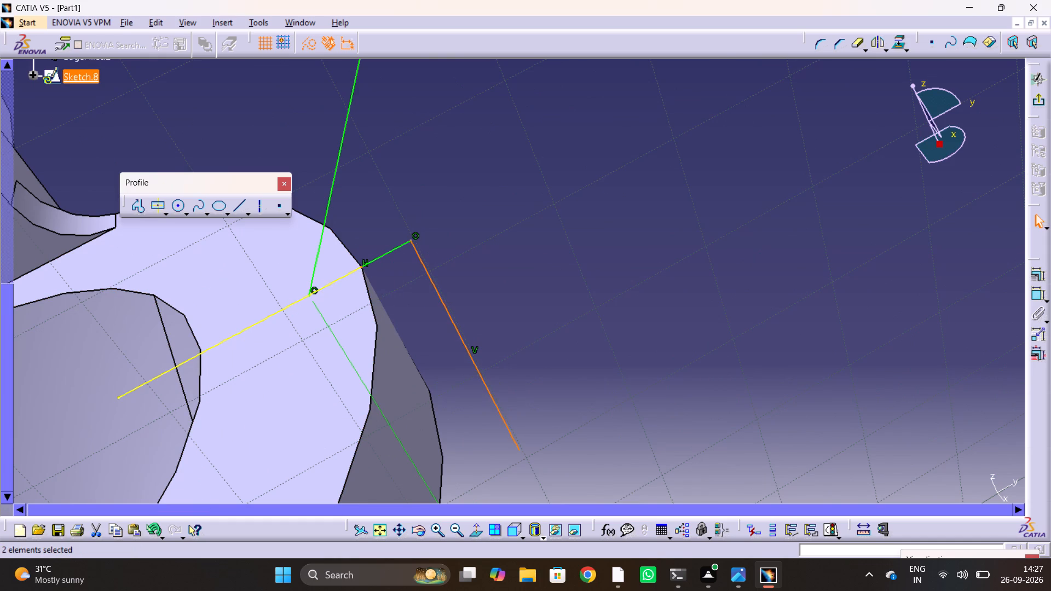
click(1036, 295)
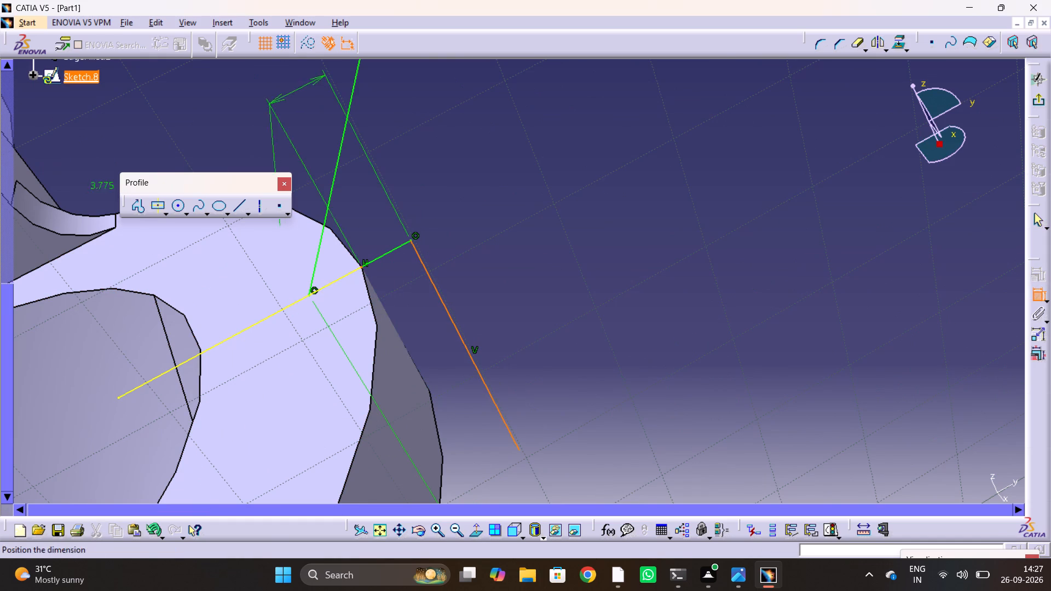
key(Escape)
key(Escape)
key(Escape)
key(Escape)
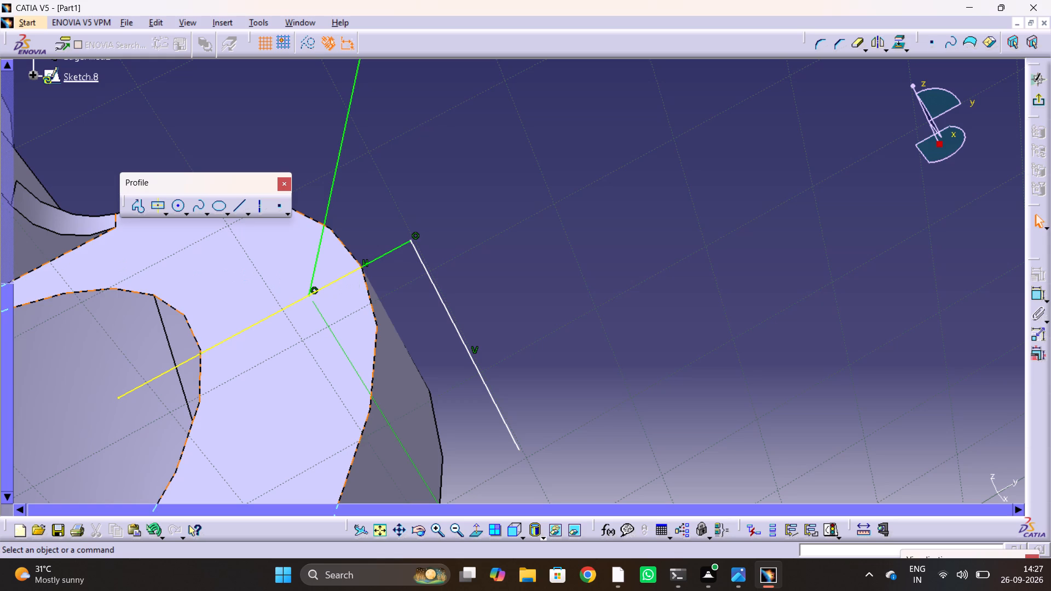
Make the arm profile's vertical line coincident with the outer endpoint of the projected flange edge.
click(361, 268)
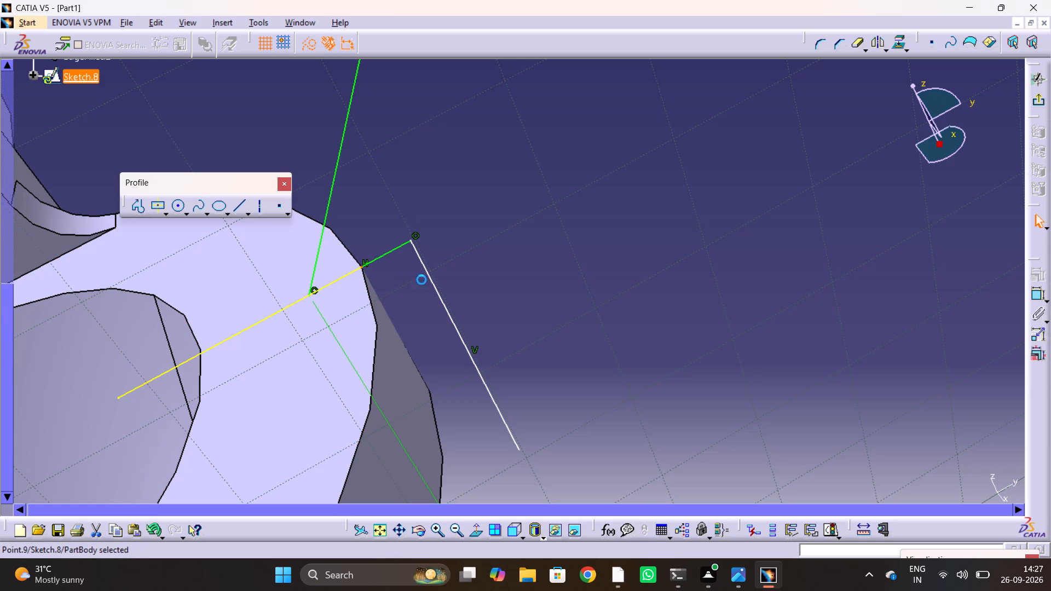
ctrl+click(428, 276)
click(1040, 273)
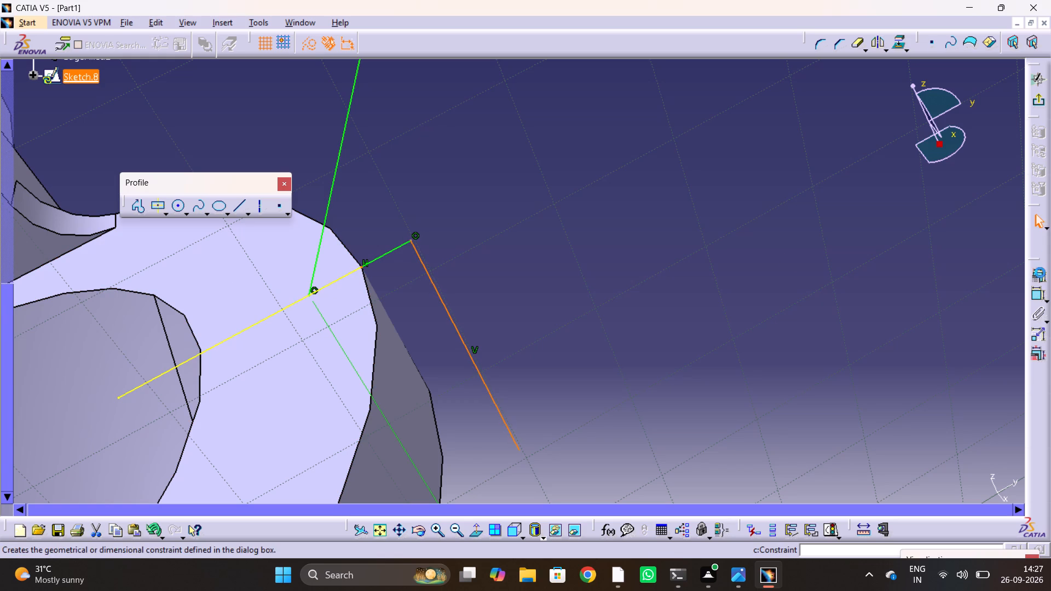
click(284, 147)
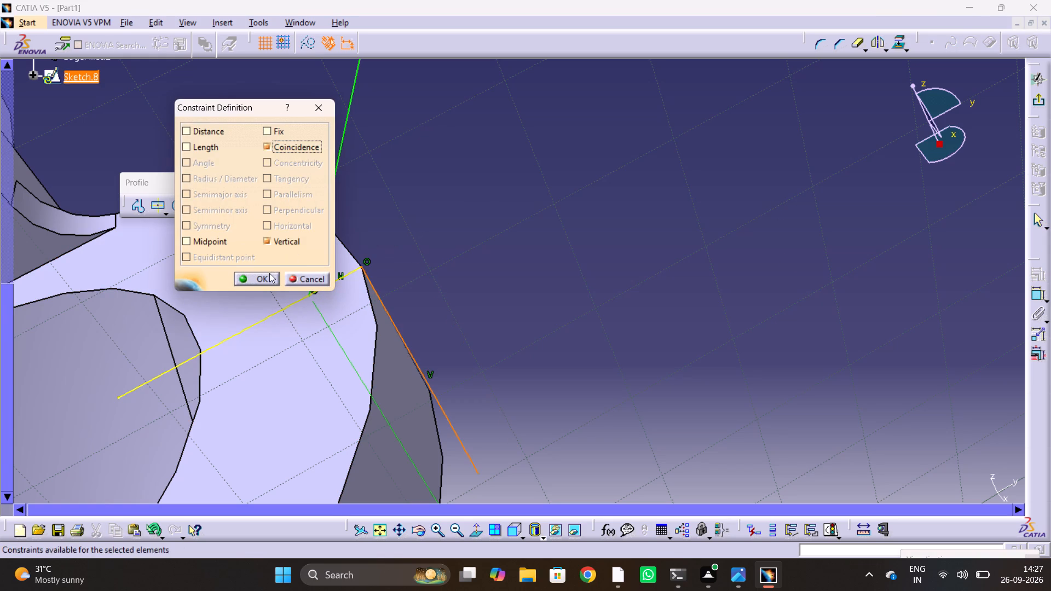
click(264, 279)
key(Escape)
Delete the projected flange edge from the sketch.
click(251, 328)
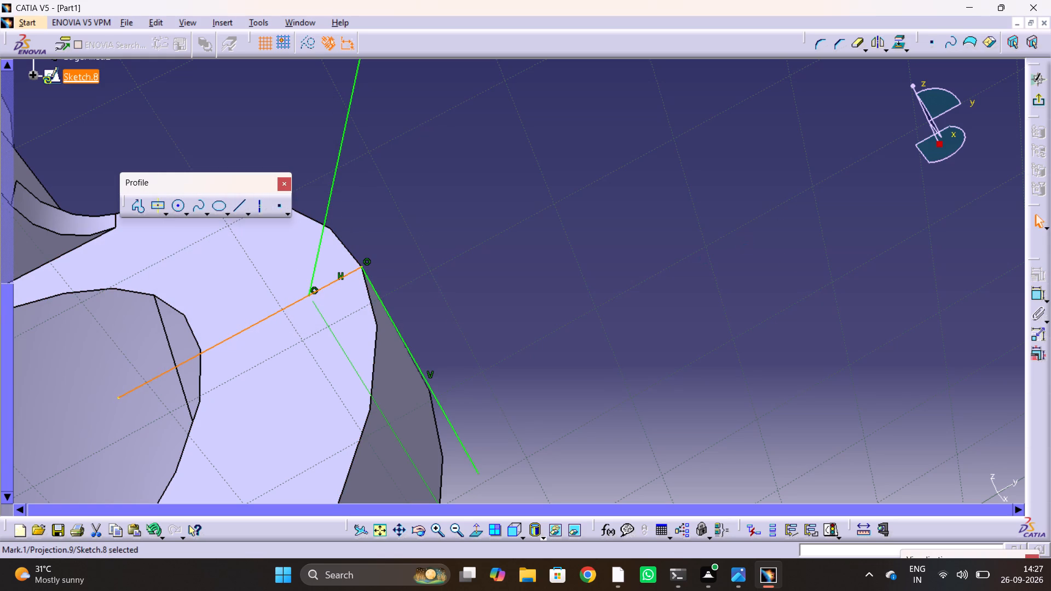
key(Delete)
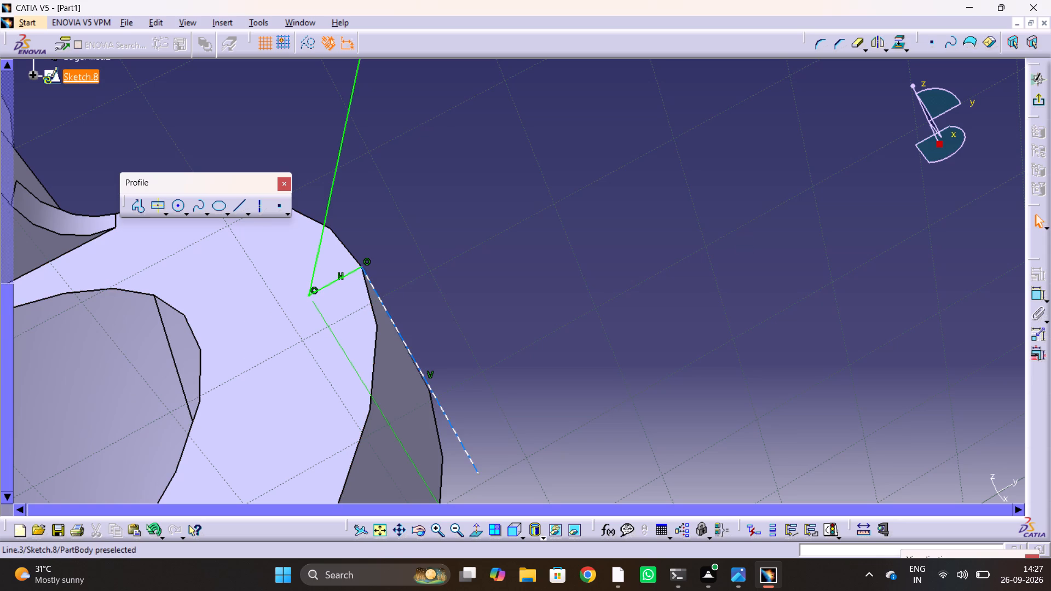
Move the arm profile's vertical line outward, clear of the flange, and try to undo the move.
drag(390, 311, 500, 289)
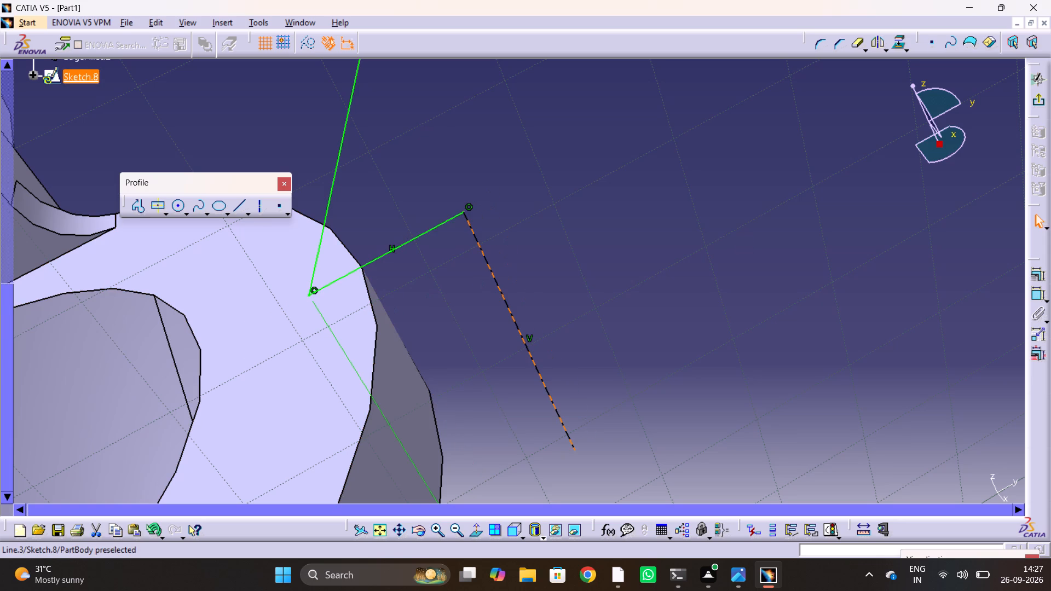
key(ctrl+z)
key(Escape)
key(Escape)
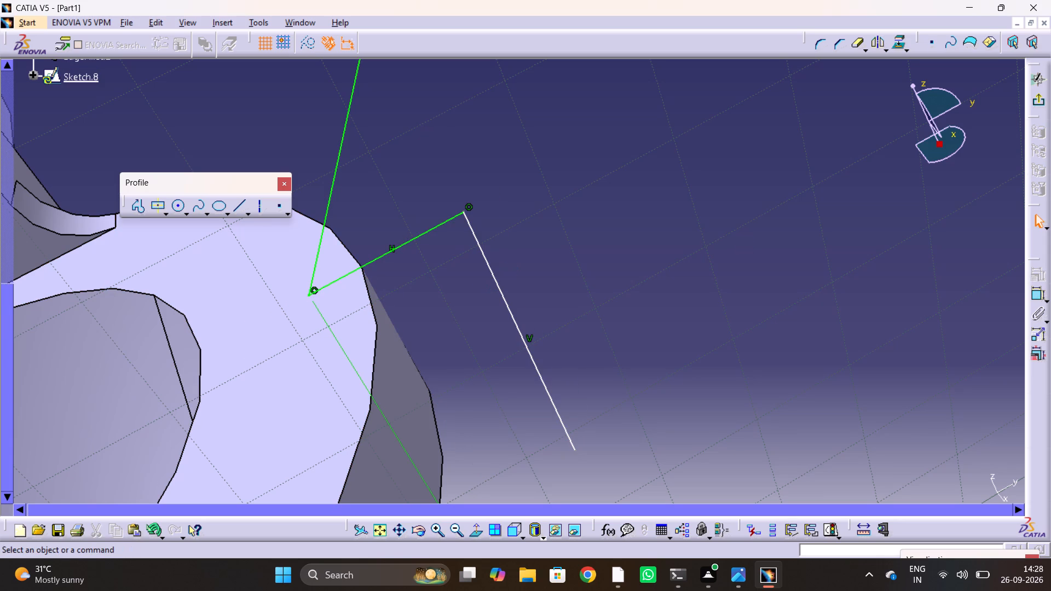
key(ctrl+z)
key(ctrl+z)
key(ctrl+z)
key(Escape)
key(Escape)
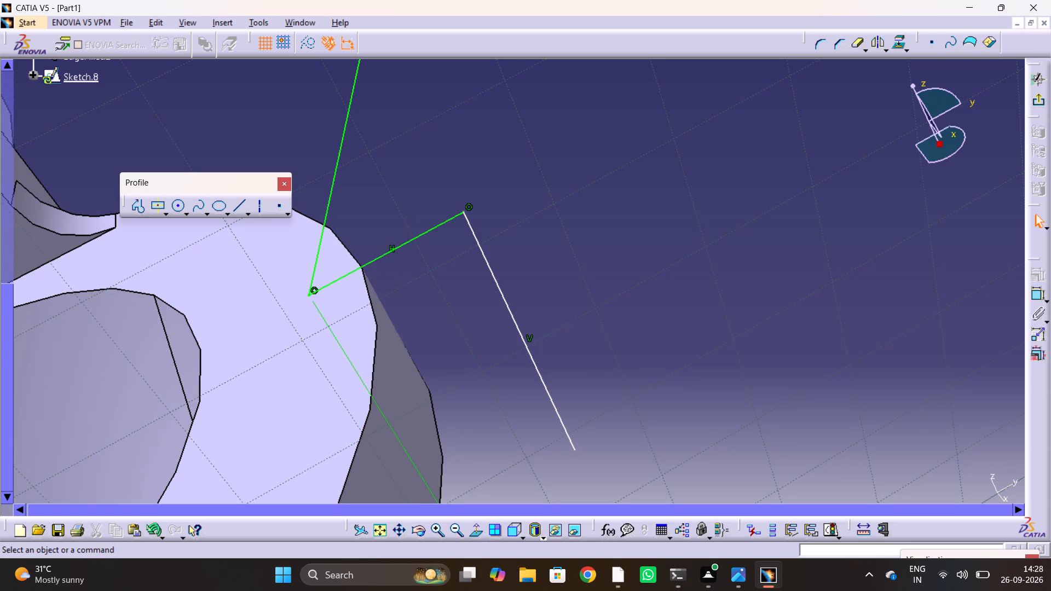
Delete the short horizontal line joining the arm profile's inclined line to the vertical line.
click(350, 275)
key(Delete)
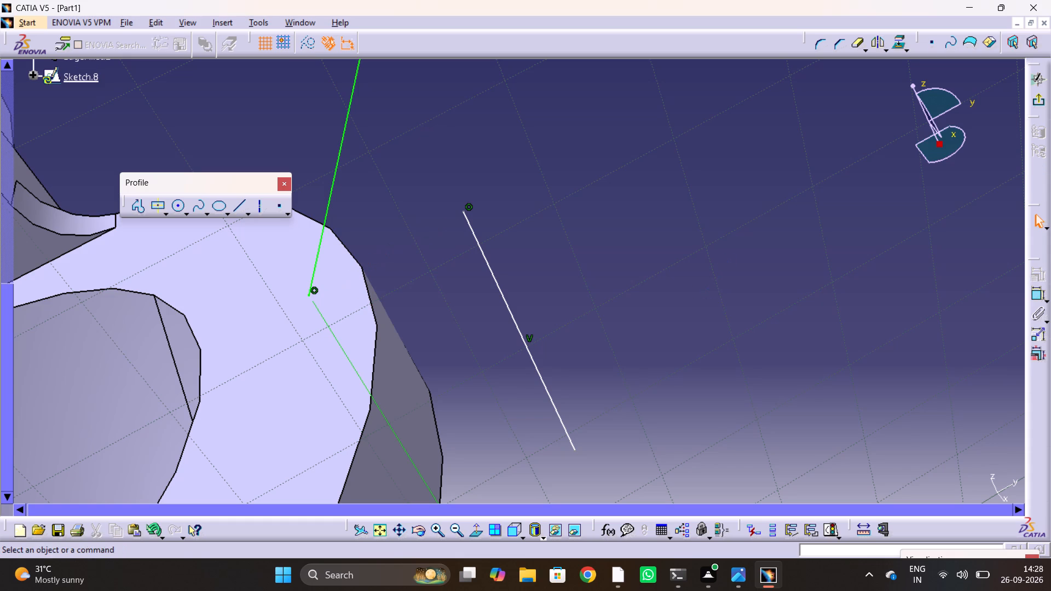
Project the flange's top outer edge onto the sketch plane.
click(898, 47)
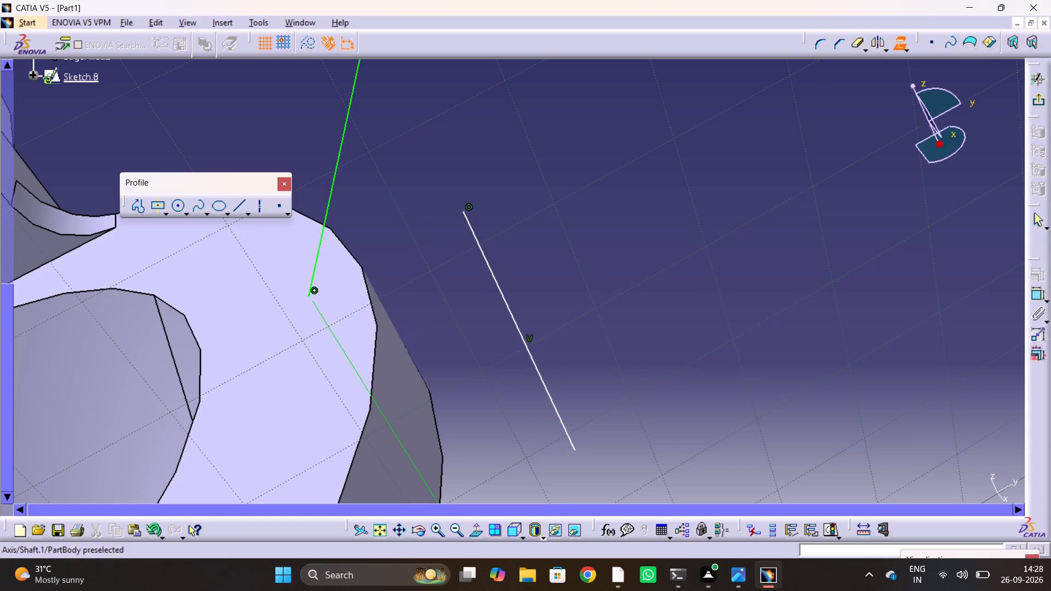
click(372, 310)
click(667, 262)
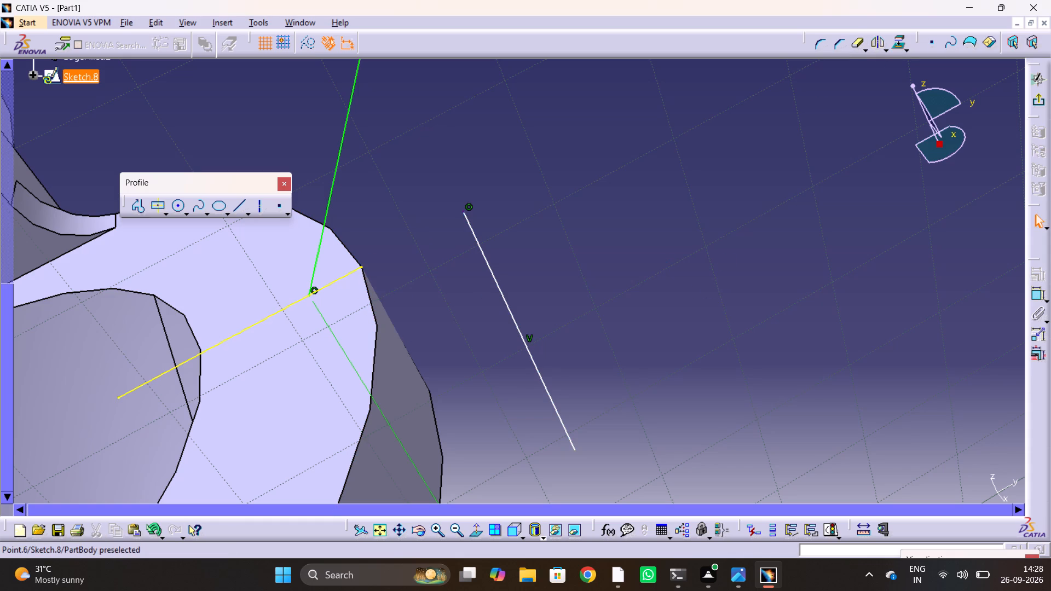
Make the vertical line's upper endpoint coincident with the outer endpoint of the projected top edge.
click(463, 212)
ctrl+click(364, 268)
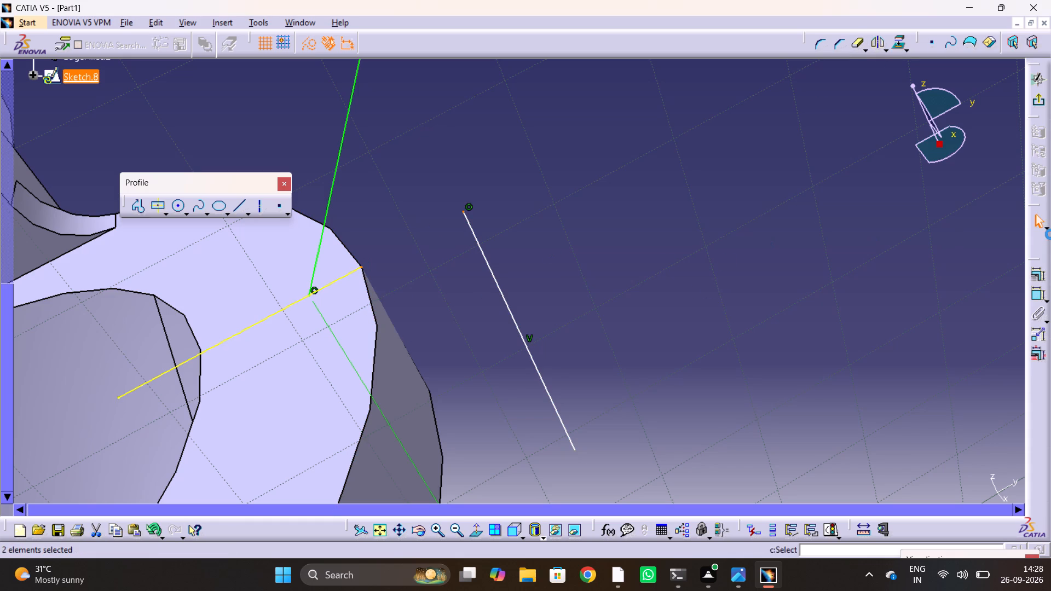
click(1043, 275)
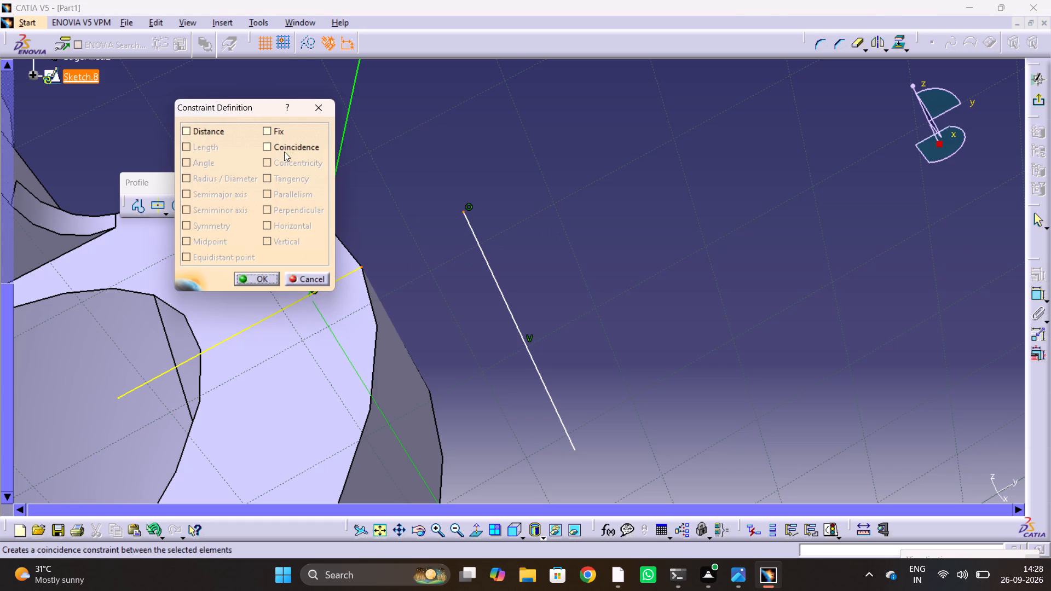
click(284, 152)
click(268, 283)
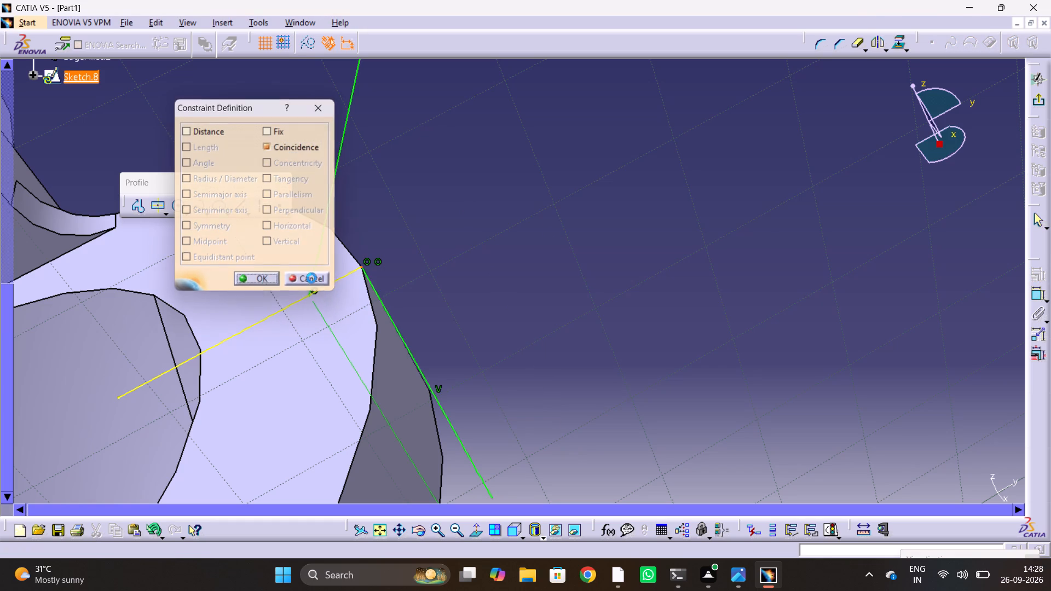
Quick-trim the projected top edge's inner portion back to the lower end of the arm's inclined line.
click(860, 49)
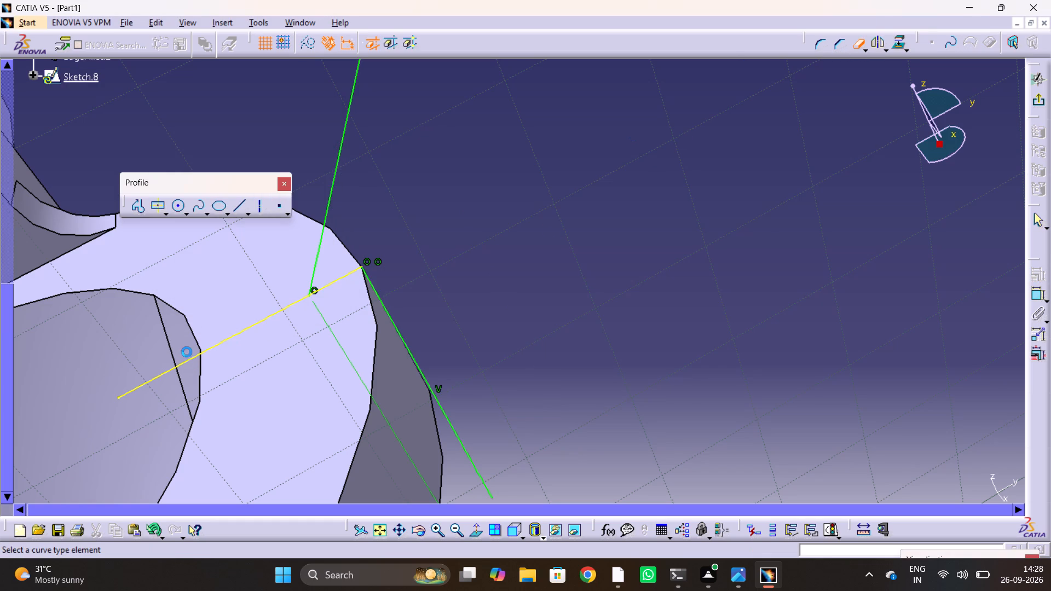
click(195, 357)
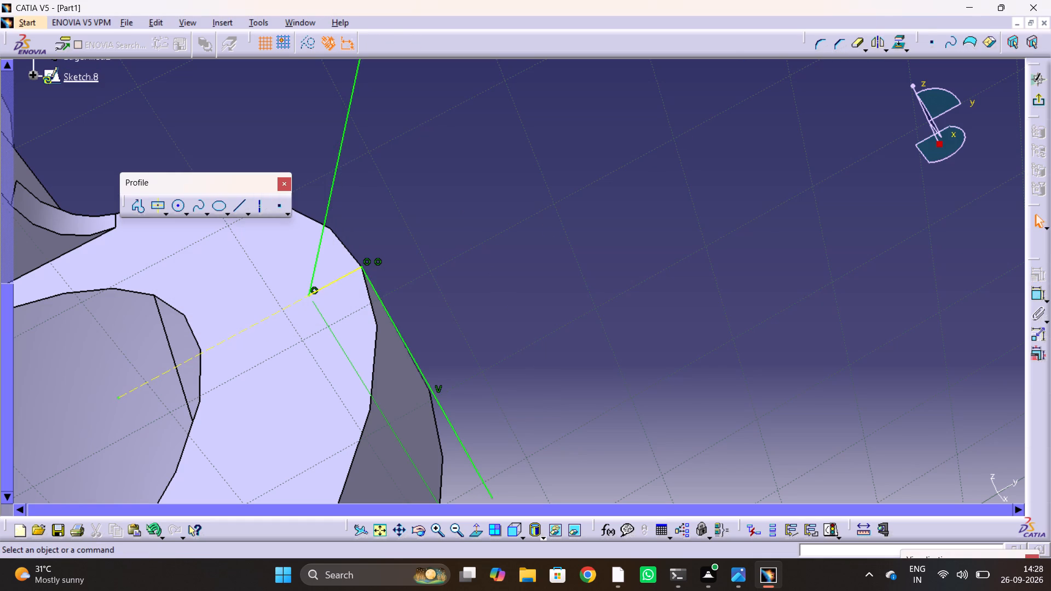
click(954, 284)
Project the flange rim's lower outer edge onto the sketch plane.
drag(381, 301, 511, 246)
ctrl+middle_drag(472, 340, 511, 430)
middle_drag(419, 437, 408, 439)
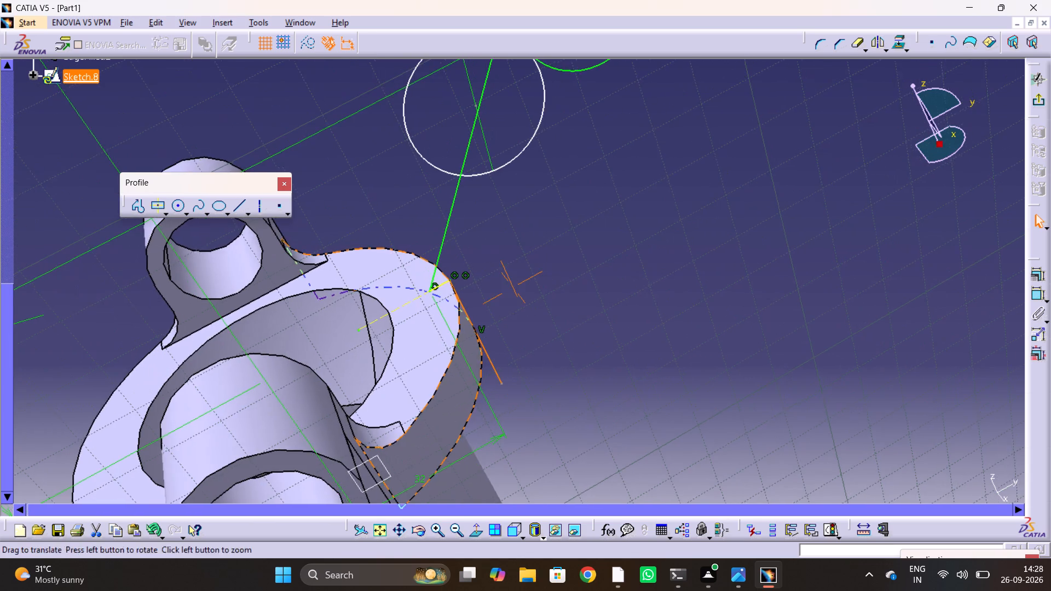
middle_drag(408, 439, 315, 345)
drag(399, 441, 315, 345)
click(486, 335)
ctrl+middle_drag(516, 300, 517, 251)
middle_drag(471, 292, 473, 227)
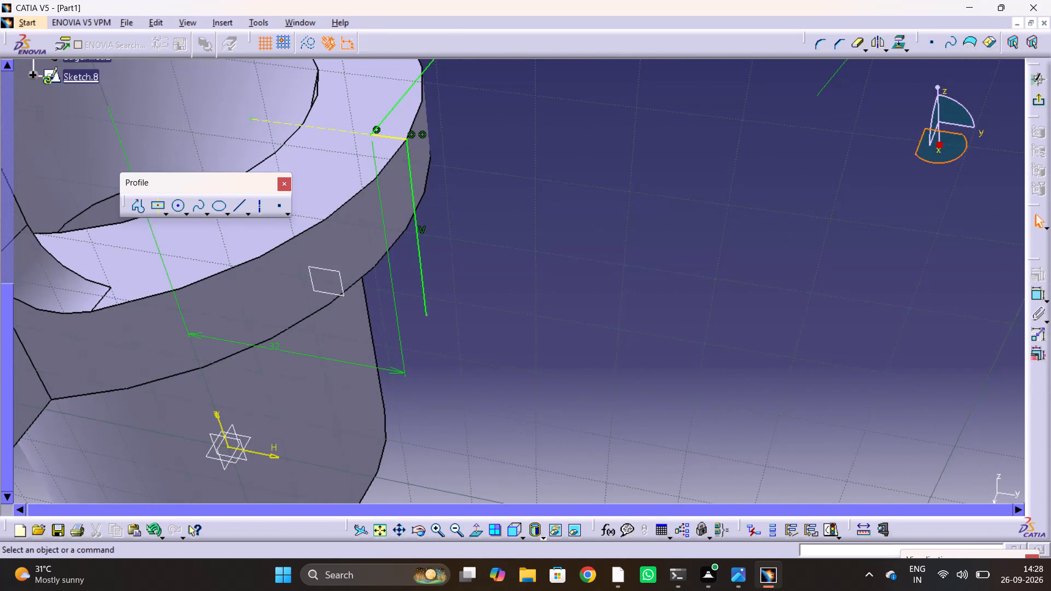
click(900, 44)
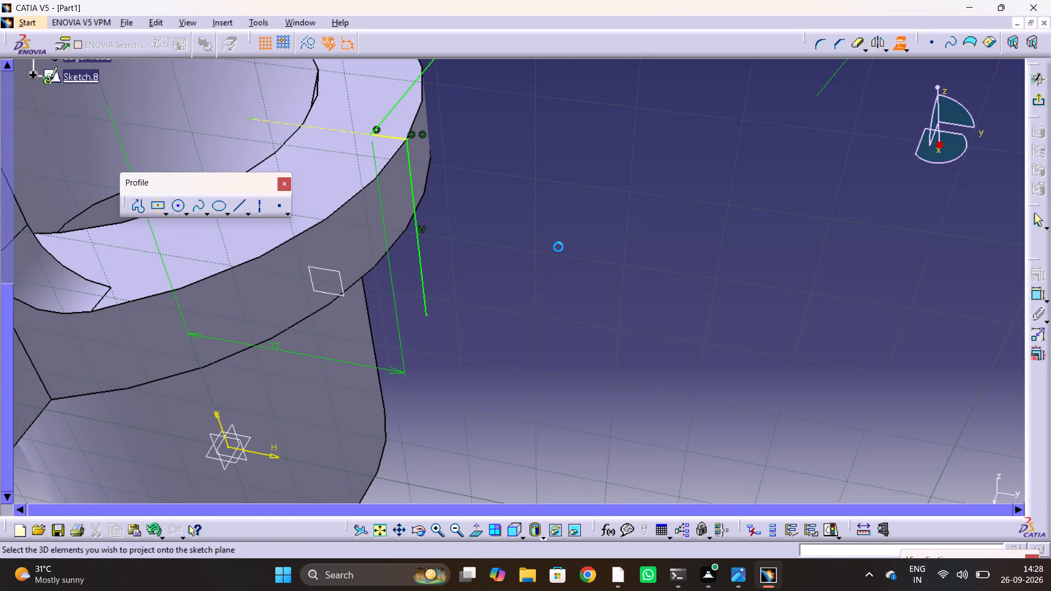
click(395, 241)
click(533, 288)
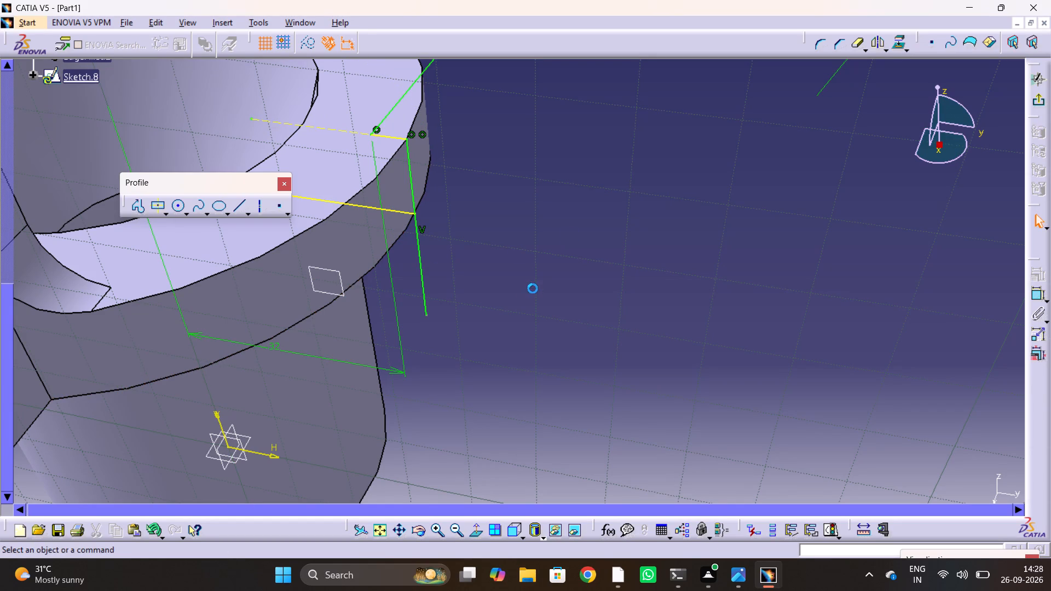
Make the vertical line's lower endpoint coincident with the outer endpoint of the projected lower rim edge.
ctrl+middle_drag(429, 192, 435, 173)
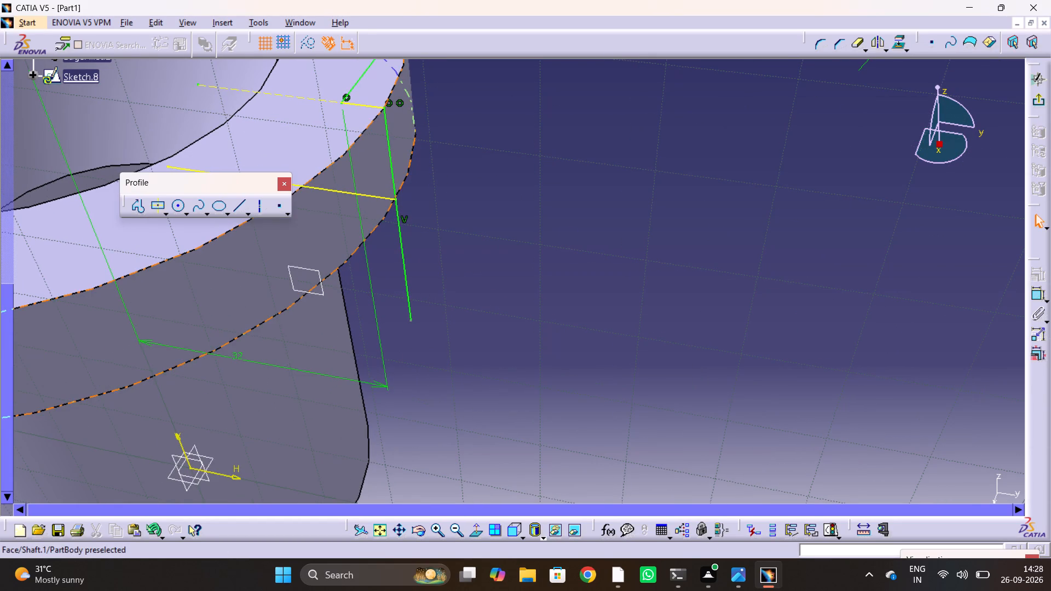
drag(379, 200, 319, 215)
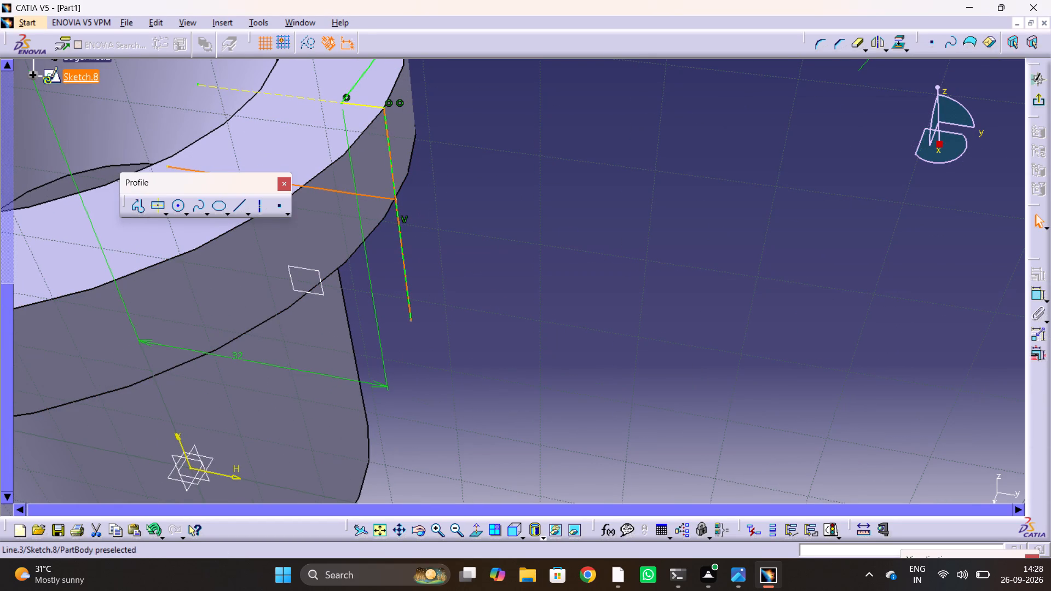
click(396, 201)
ctrl+click(413, 317)
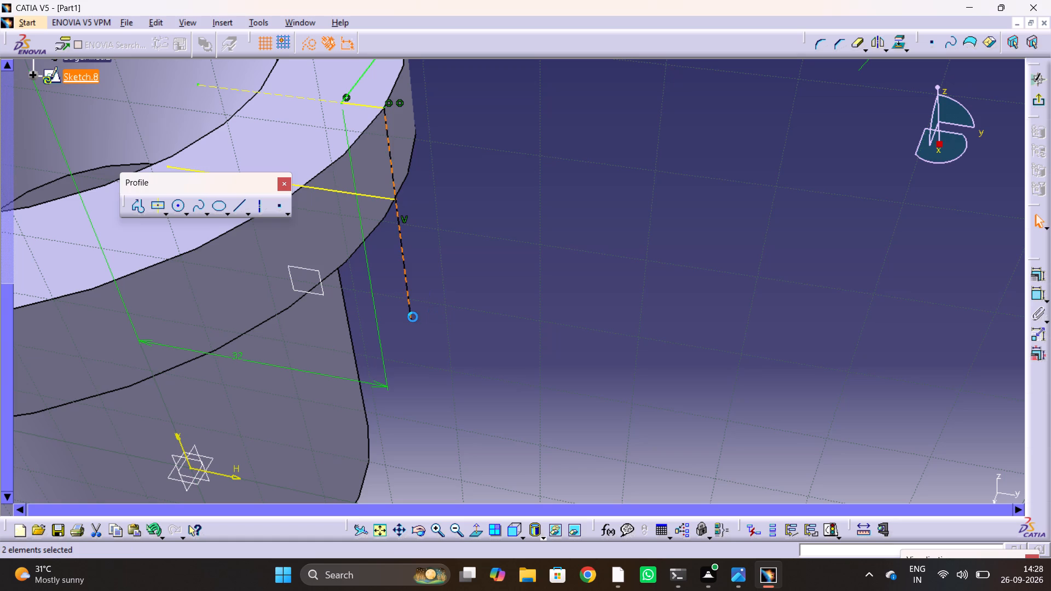
ctrl+click(460, 325)
ctrl+click(409, 320)
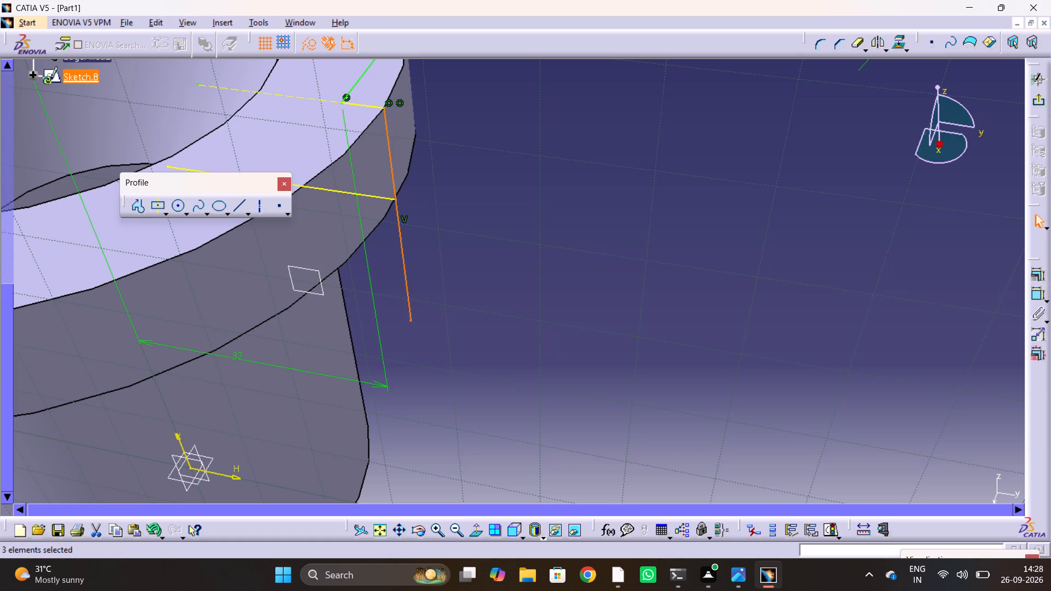
click(627, 331)
click(398, 201)
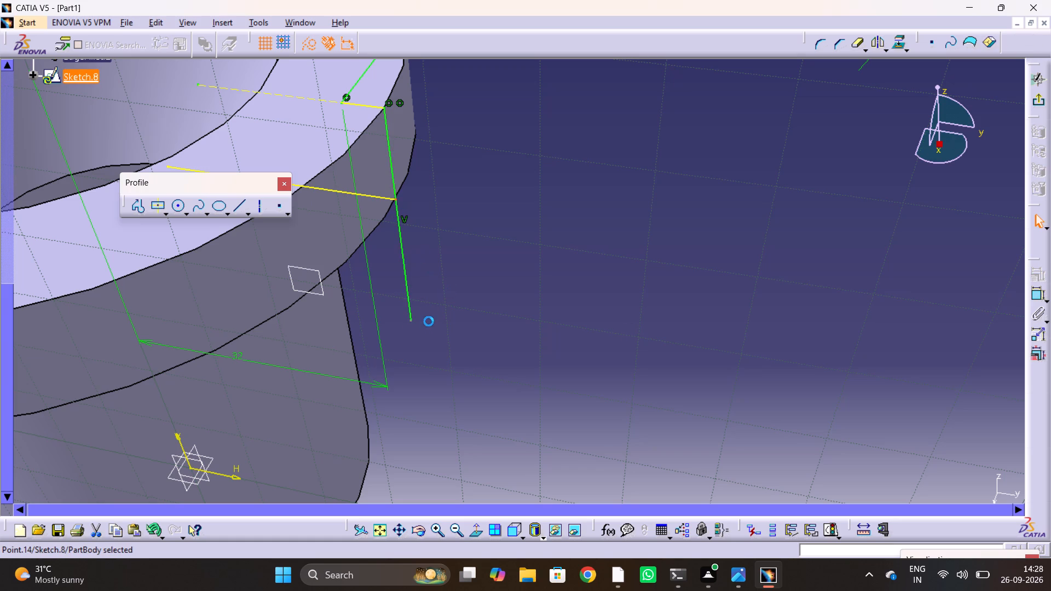
ctrl+click(411, 321)
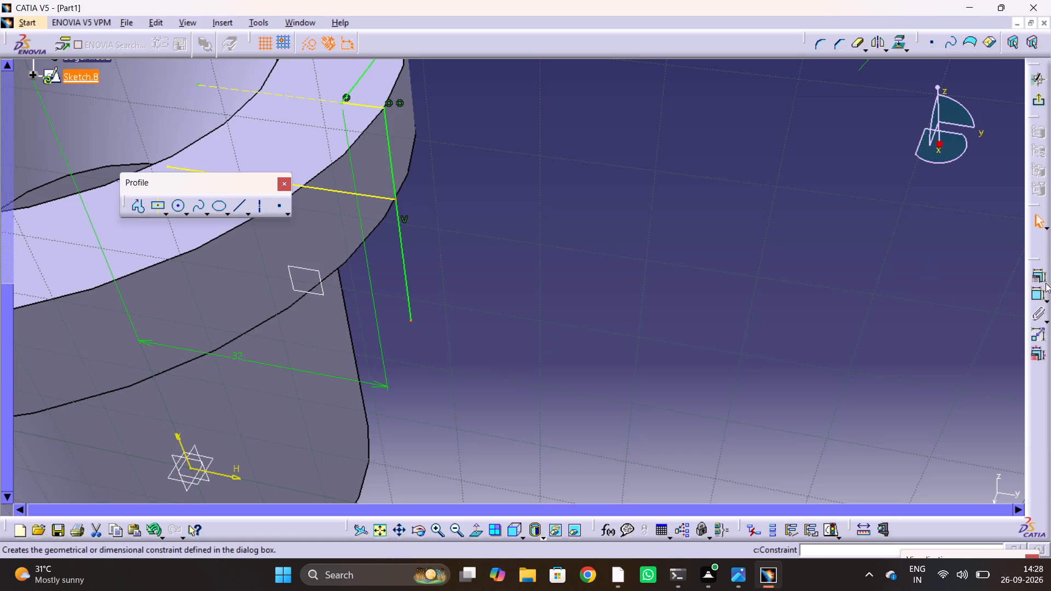
click(1040, 275)
click(279, 147)
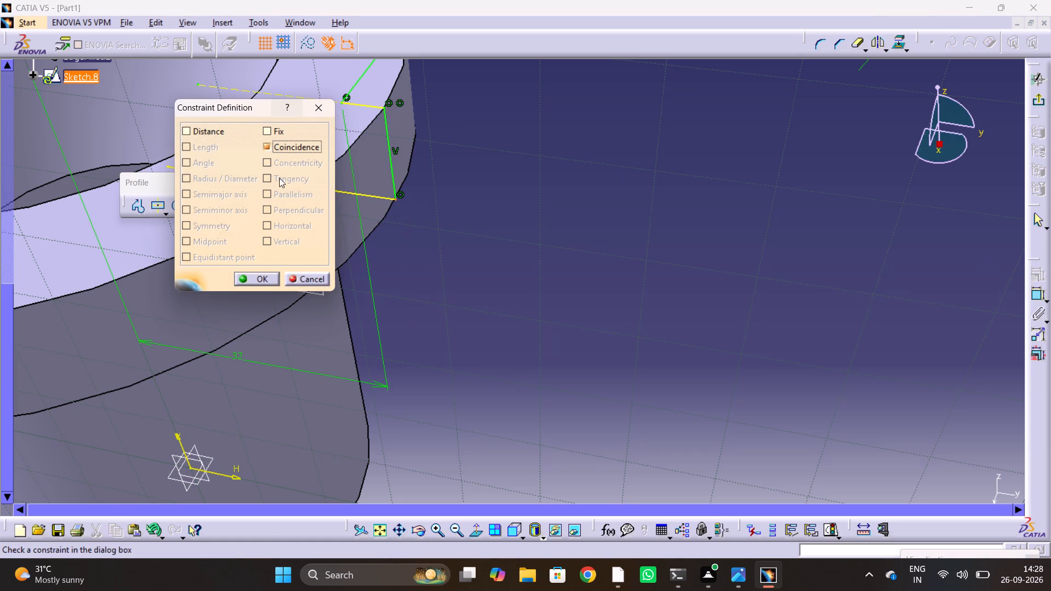
click(251, 269)
click(256, 279)
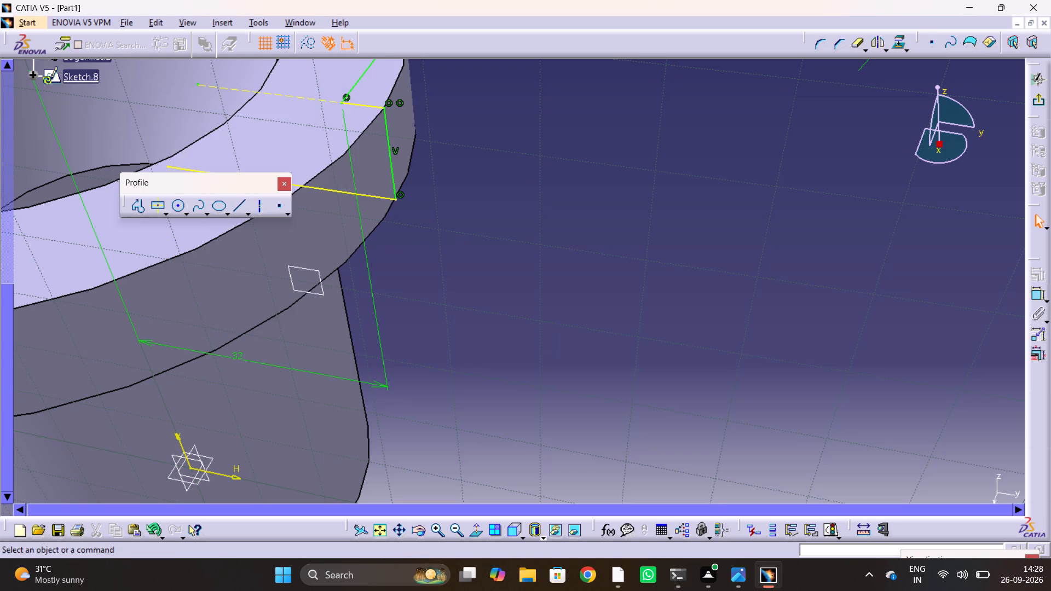
Delete the projected lower rim edge from the sketch.
click(368, 191)
click(500, 264)
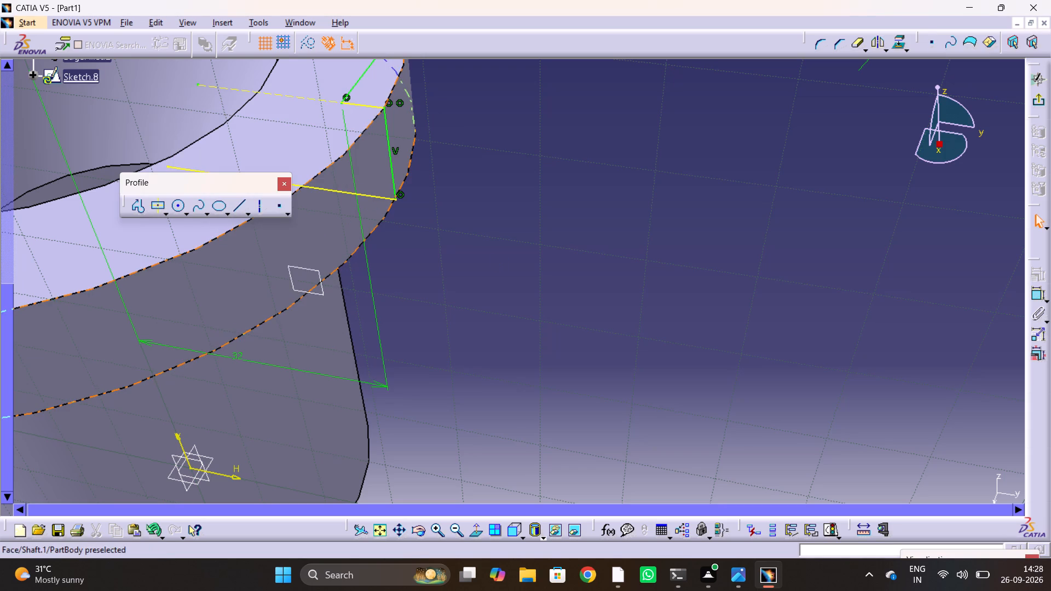
click(360, 194)
key(Delete)
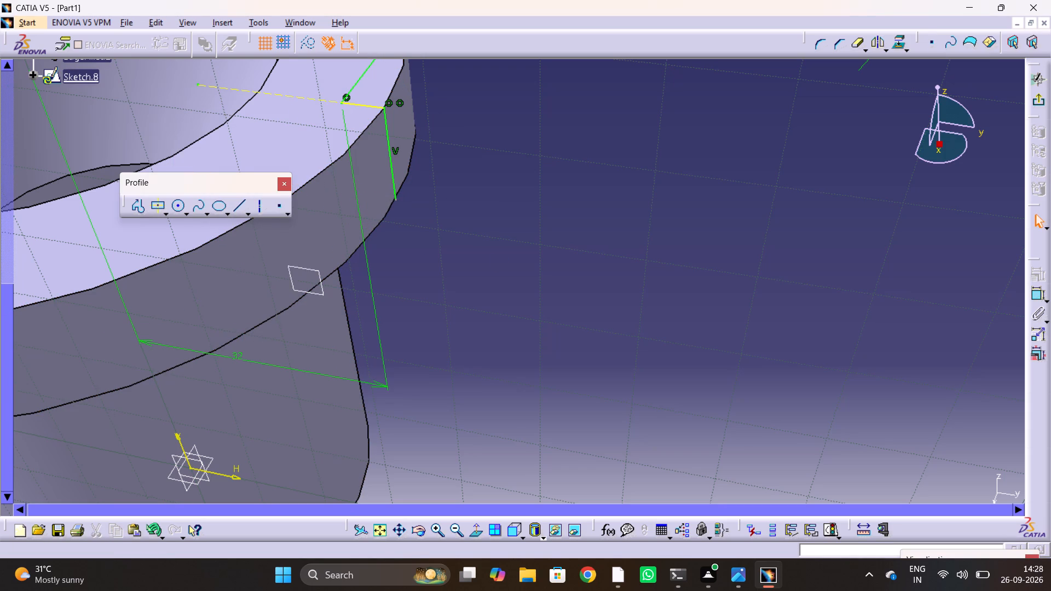
Inspect the flange from below and check the side arm's shape in the 2.png drawing.
middle_drag(481, 221, 521, 95)
drag(481, 221, 521, 95)
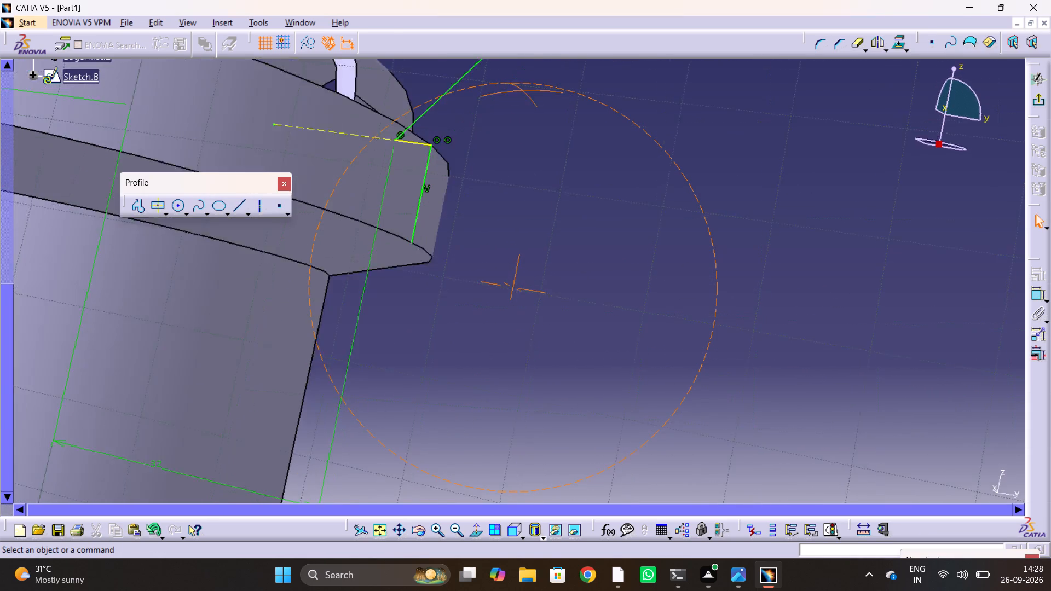
drag(521, 95, 486, 95)
middle_drag(521, 95, 486, 95)
key(alt+Tab)
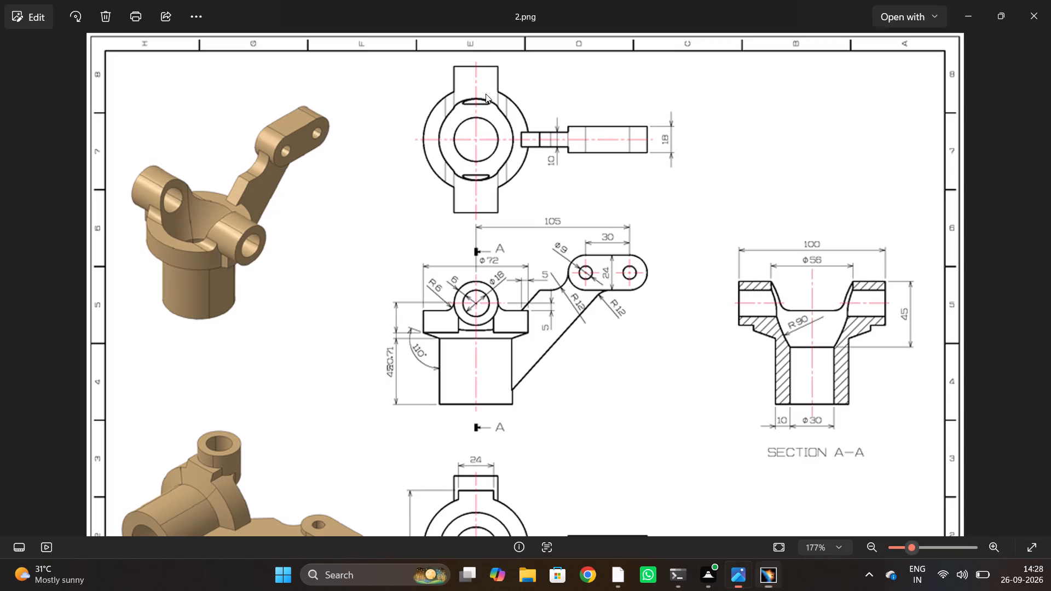
key(alt+Tab)
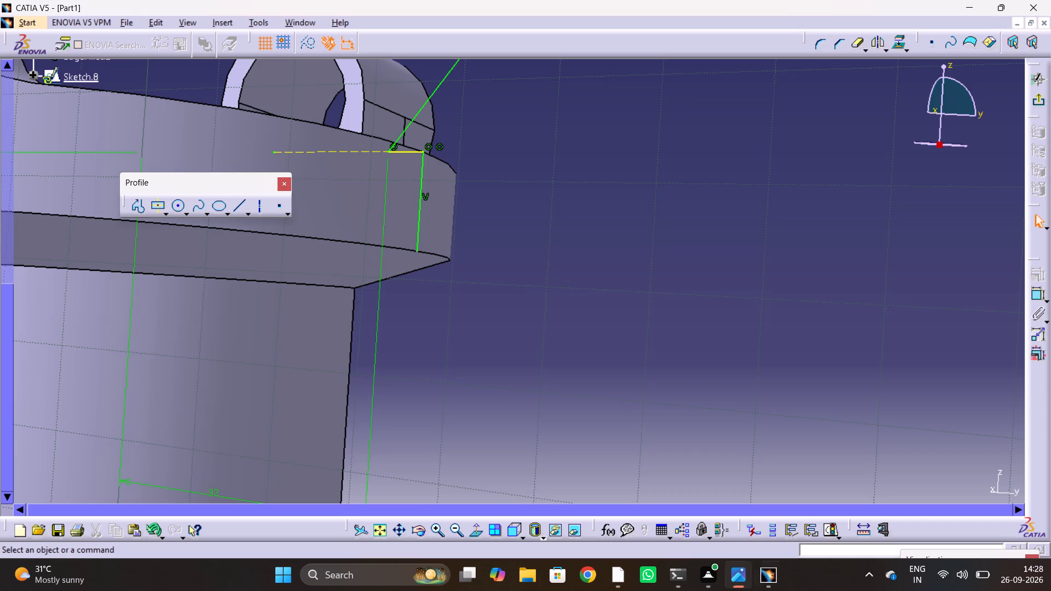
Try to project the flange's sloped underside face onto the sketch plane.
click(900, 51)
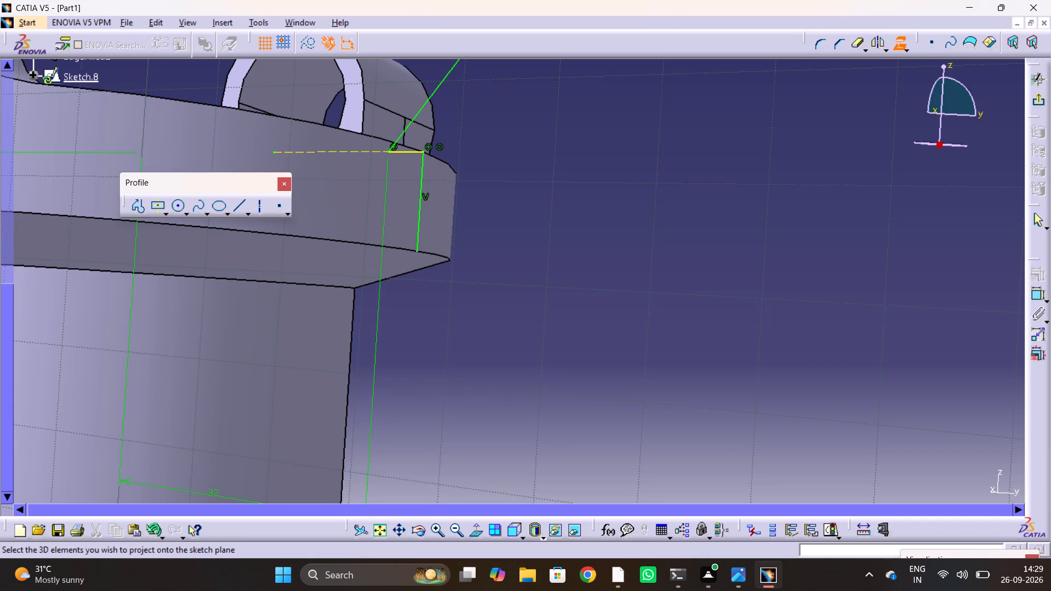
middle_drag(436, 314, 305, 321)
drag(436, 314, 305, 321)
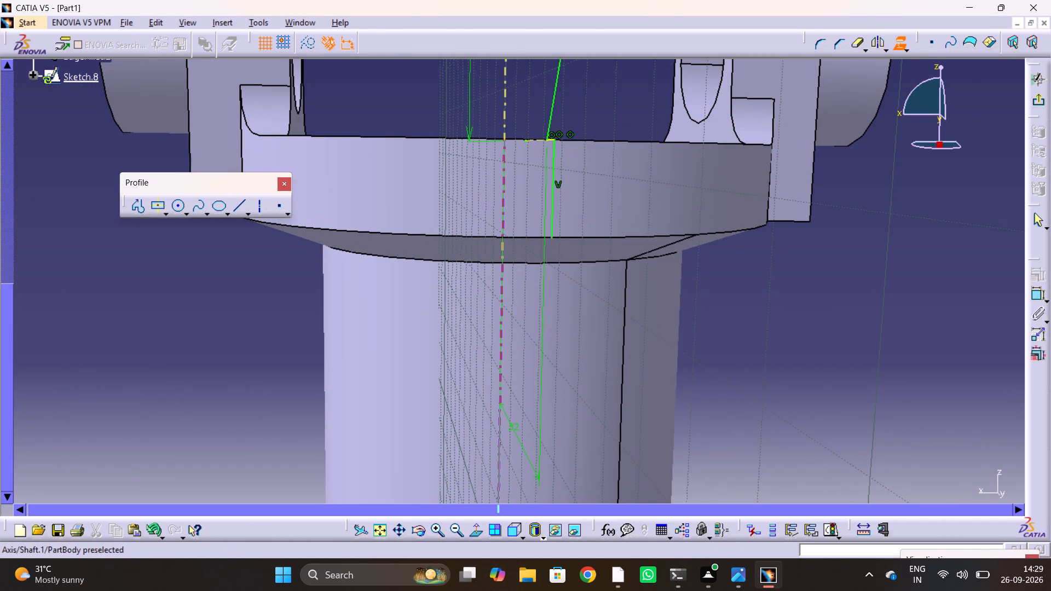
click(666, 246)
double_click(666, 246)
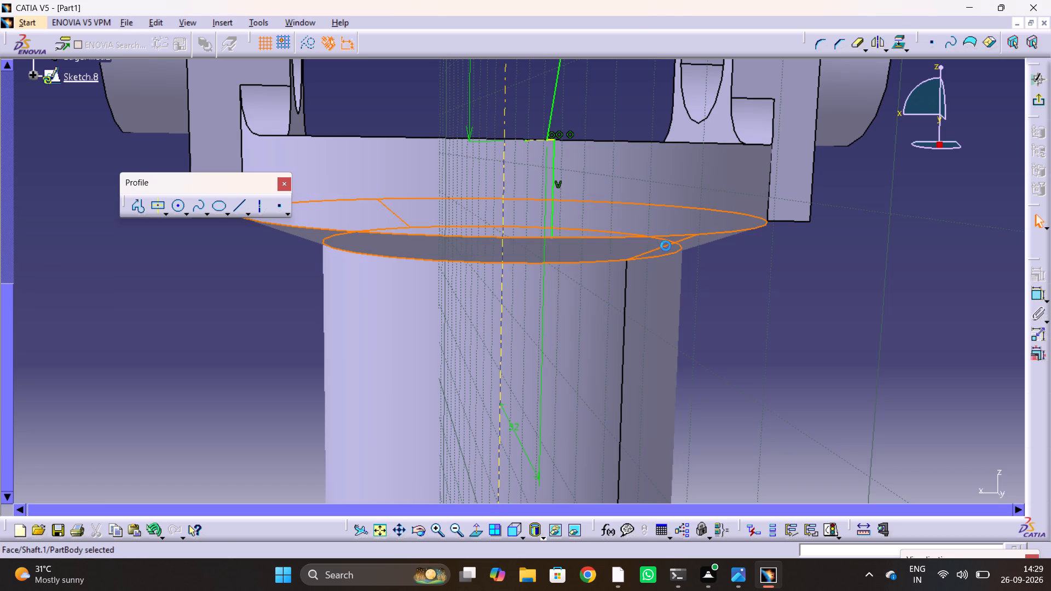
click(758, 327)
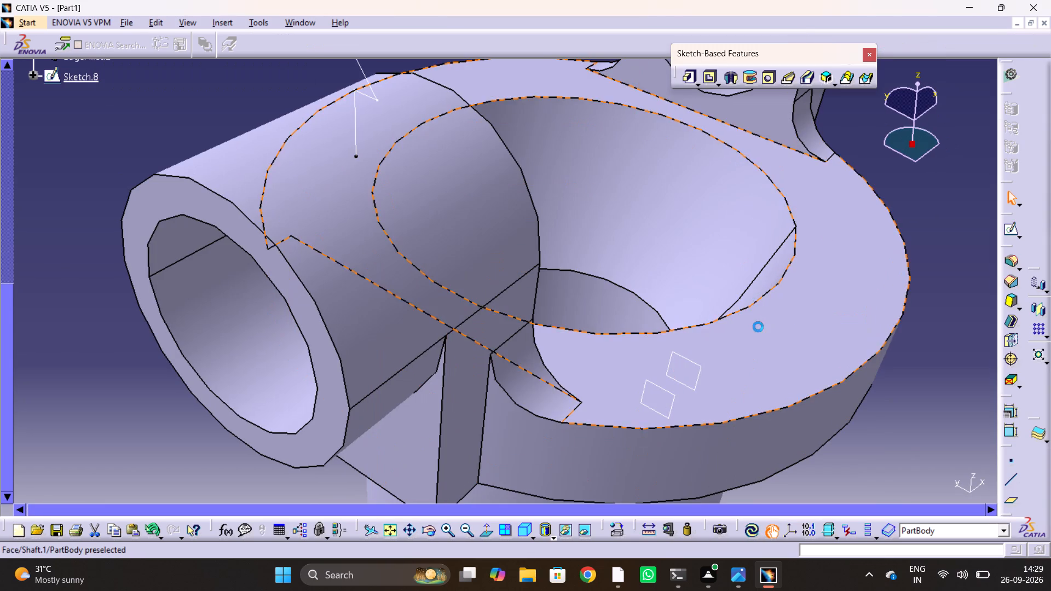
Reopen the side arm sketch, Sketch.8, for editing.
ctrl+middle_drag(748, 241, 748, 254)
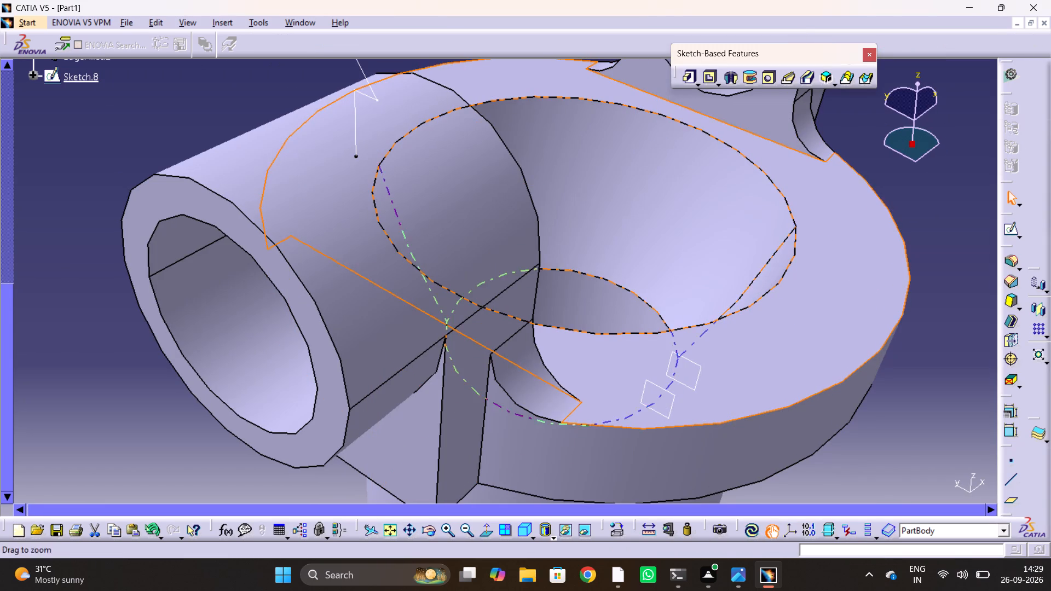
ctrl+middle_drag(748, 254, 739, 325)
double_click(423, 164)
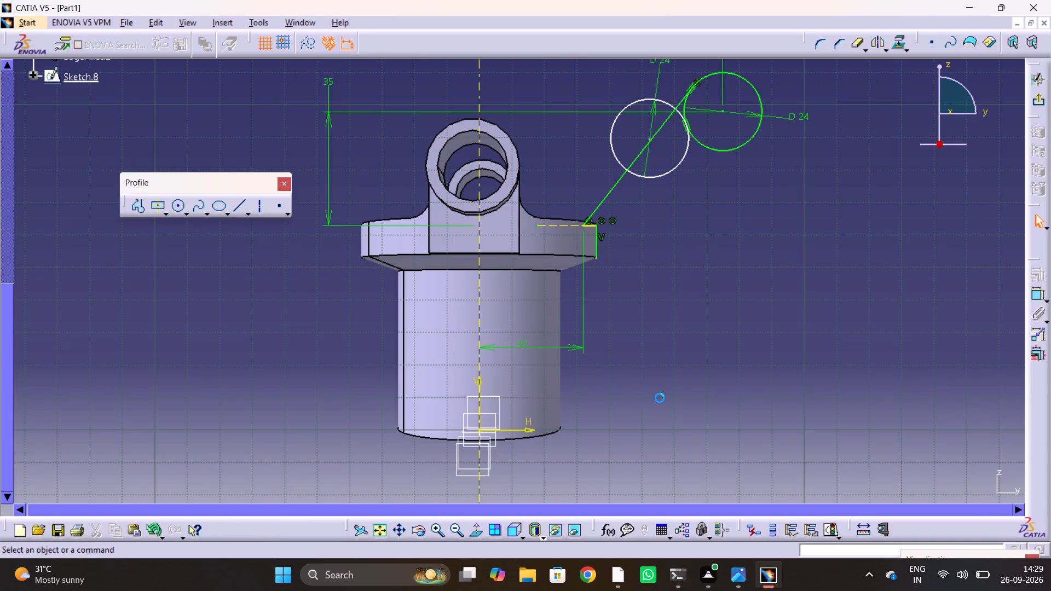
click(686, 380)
Draw a sloped line from the rim line's lower end along the flange underside to the cylinder.
ctrl+middle_drag(612, 280, 640, 172)
middle_drag(668, 233, 458, 289)
middle_drag(484, 297, 482, 332)
drag(484, 297, 472, 316)
middle_drag(476, 316, 468, 261)
drag(470, 315, 468, 261)
click(238, 205)
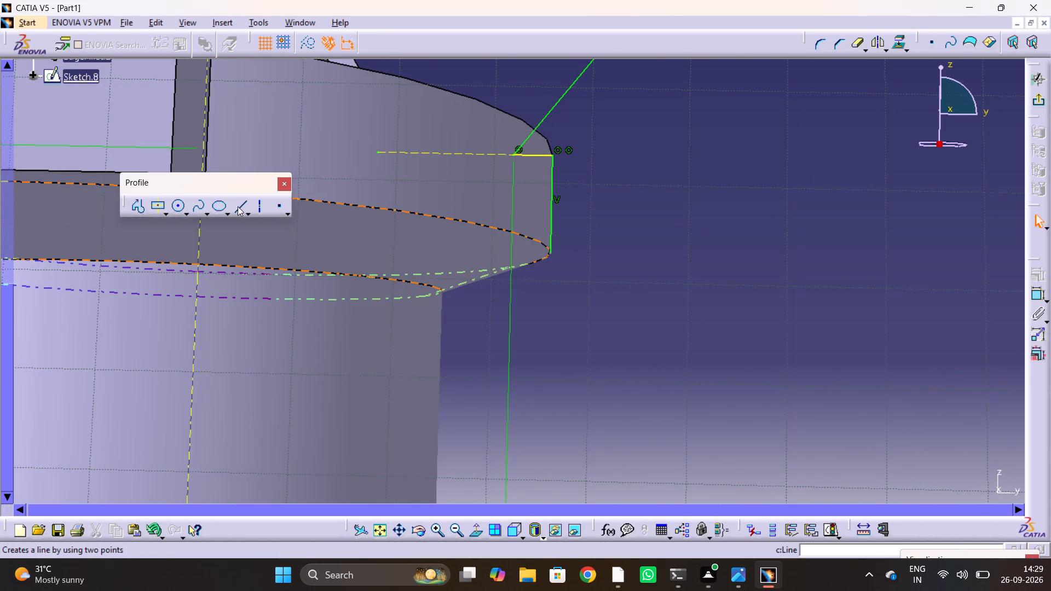
click(552, 251)
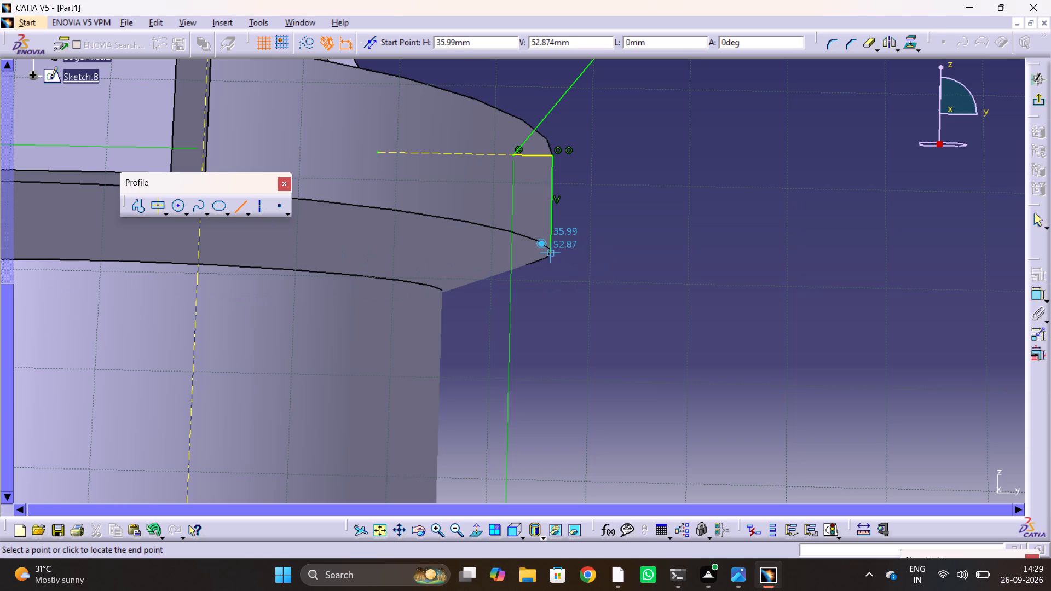
click(440, 297)
click(536, 351)
Make the new sloped line coincident with the flange's conical underside face.
middle_drag(533, 309, 536, 346)
drag(531, 309, 536, 346)
click(470, 268)
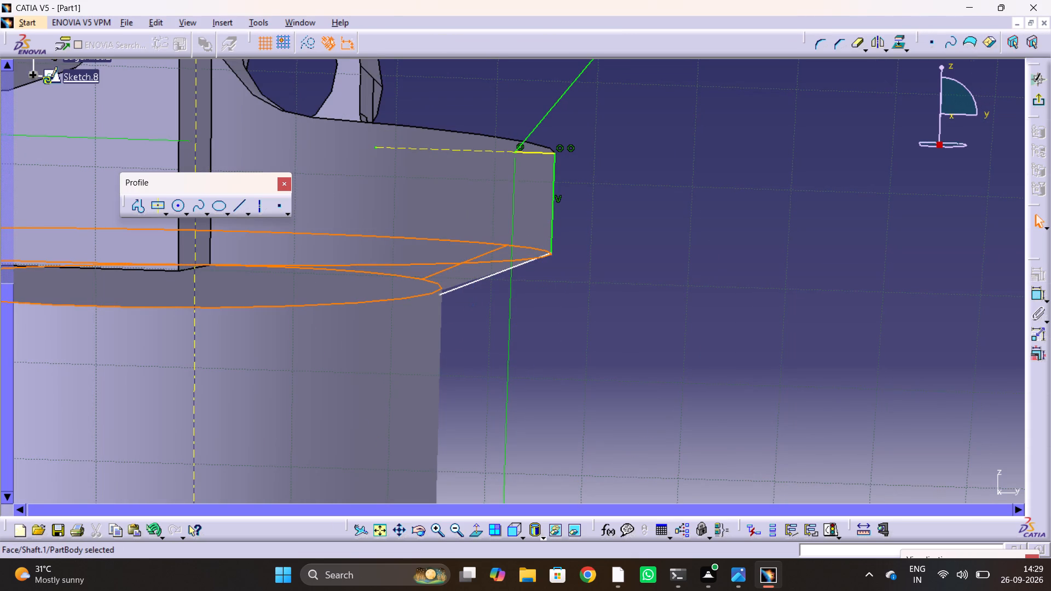
ctrl+click(471, 281)
click(1047, 278)
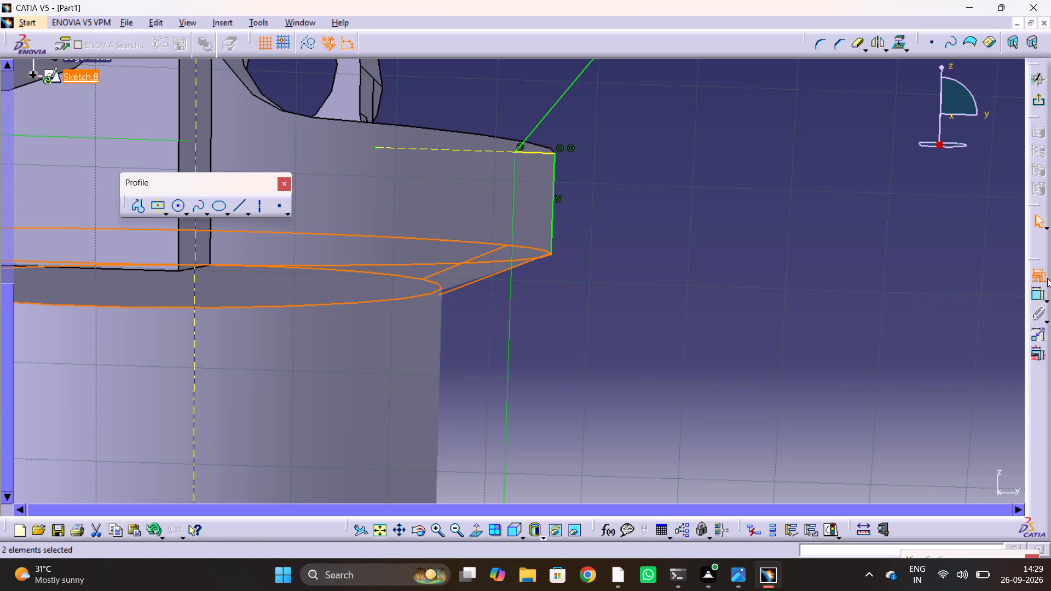
click(288, 142)
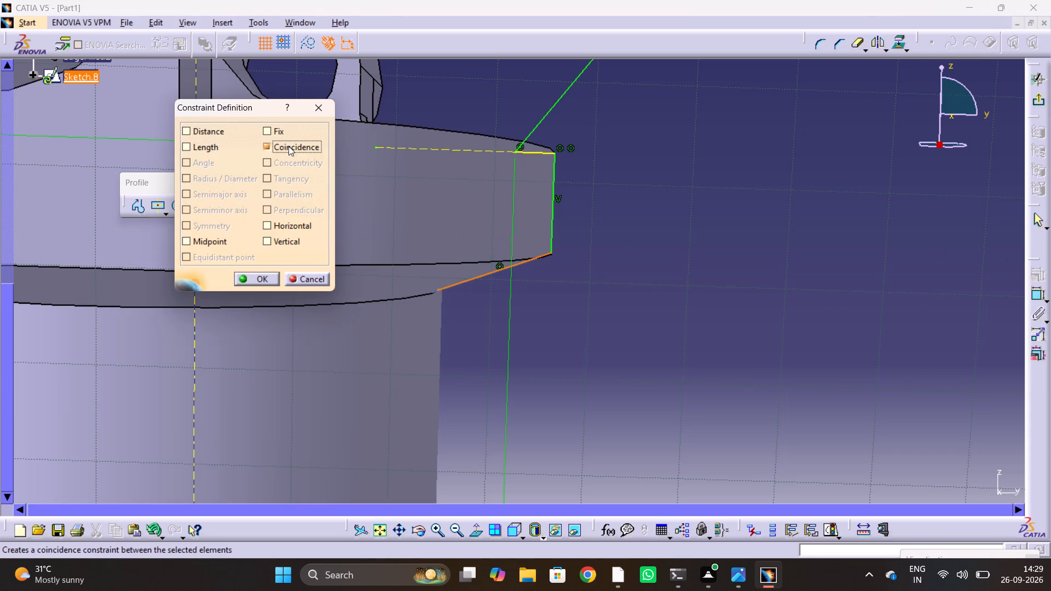
click(253, 281)
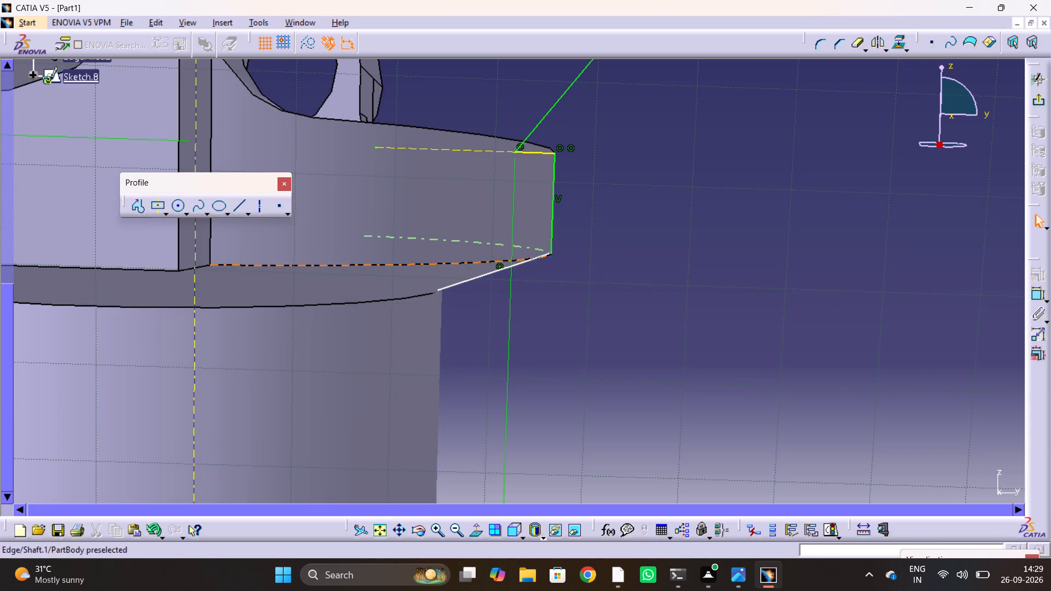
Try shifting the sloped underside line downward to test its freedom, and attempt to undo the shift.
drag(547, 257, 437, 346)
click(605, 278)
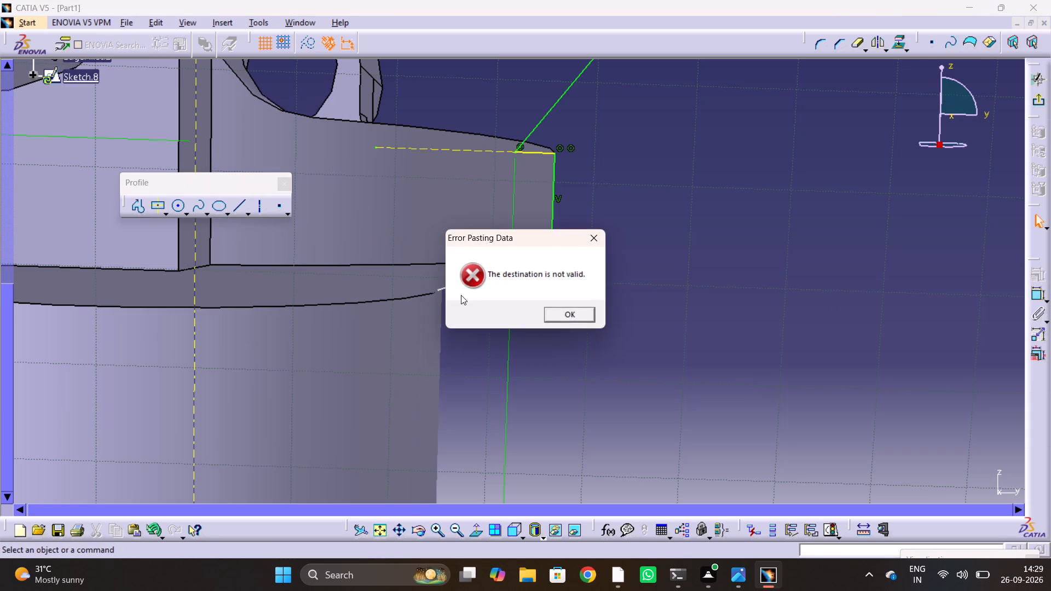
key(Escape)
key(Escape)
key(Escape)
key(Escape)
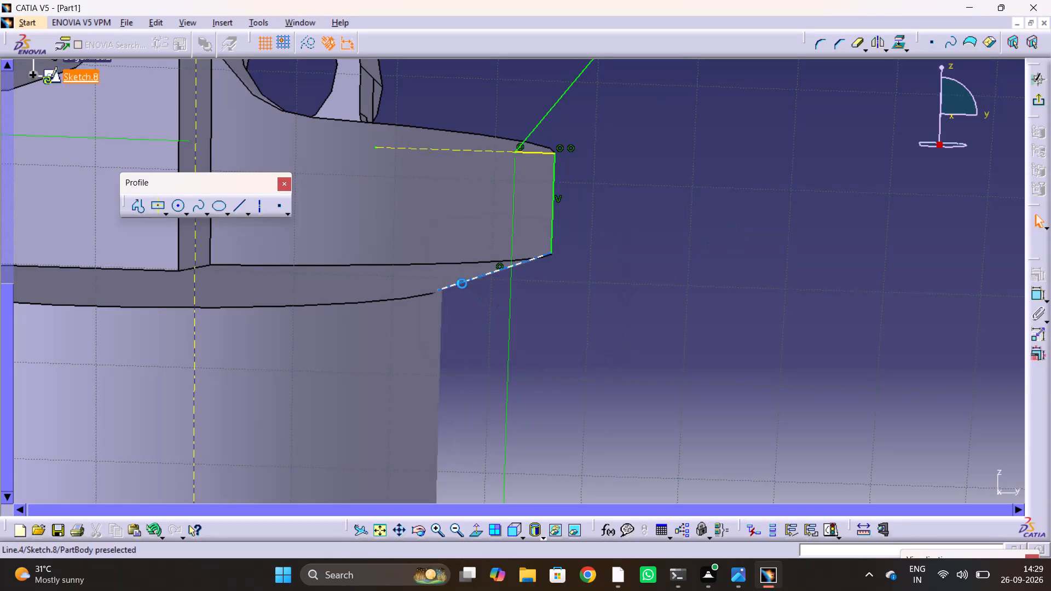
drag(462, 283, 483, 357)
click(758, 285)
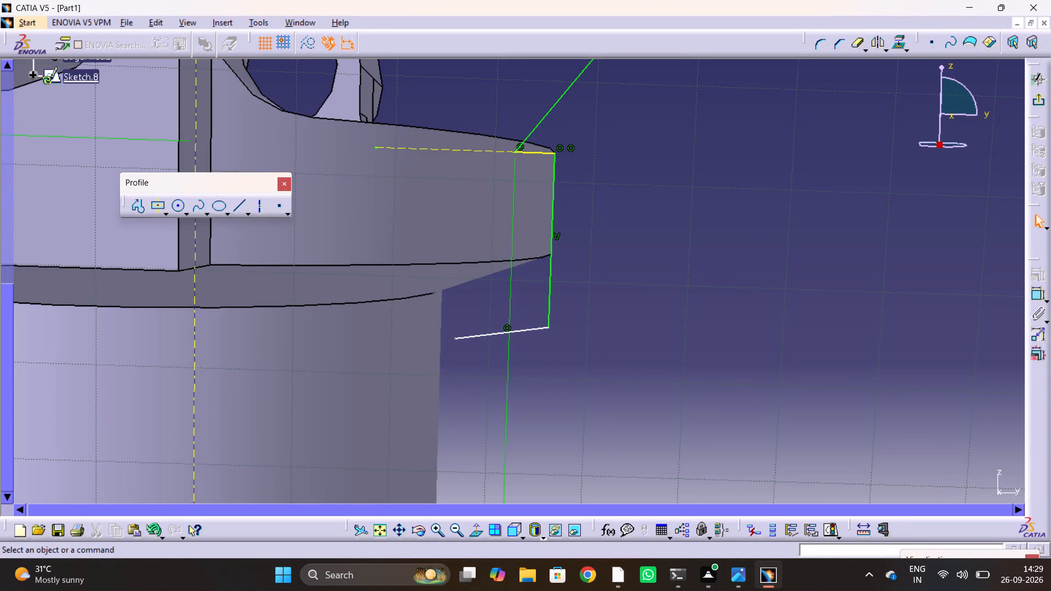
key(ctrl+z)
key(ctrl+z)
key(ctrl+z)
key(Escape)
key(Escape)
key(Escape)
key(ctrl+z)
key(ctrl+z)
Project the flange's lower rim edge onto the sketch plane.
middle_drag(585, 287, 465, 281)
drag(585, 287, 465, 281)
click(897, 45)
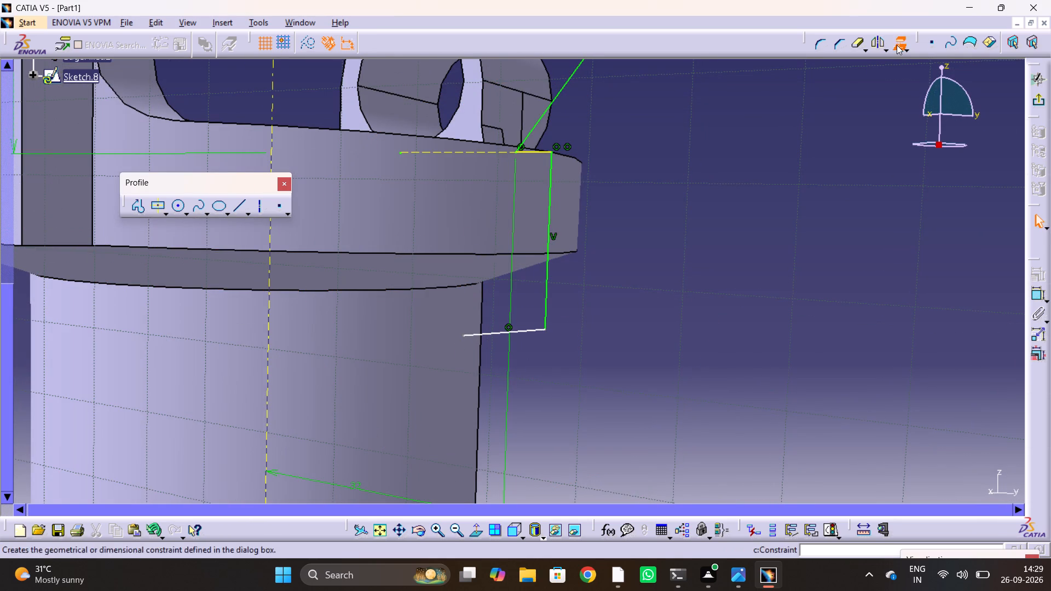
click(526, 256)
click(691, 303)
key(Escape)
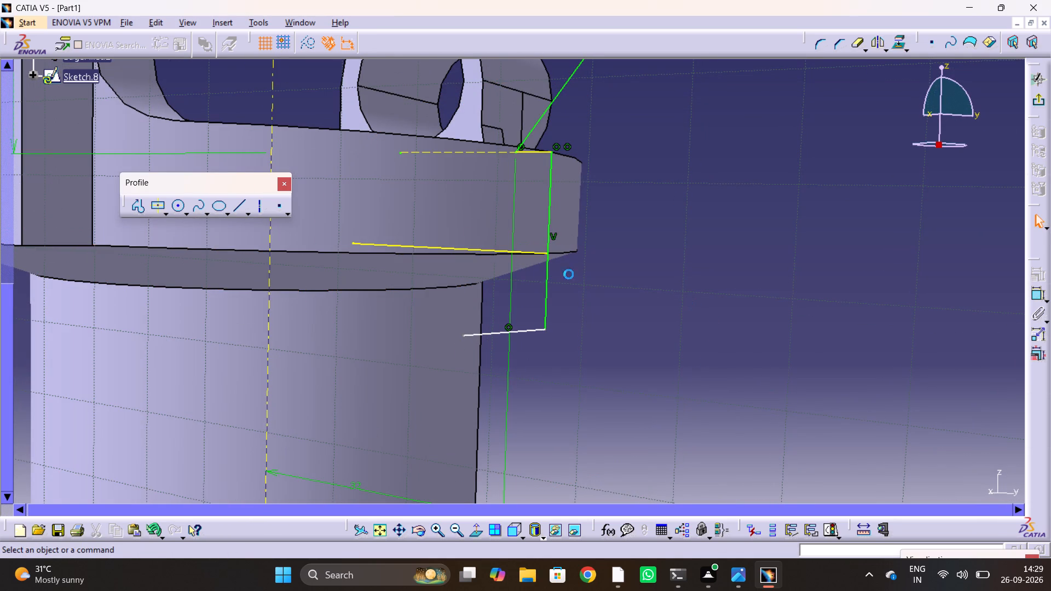
Make the vertical rim line's lower endpoint coincident with the outer end of the projected lower rim edge.
click(548, 250)
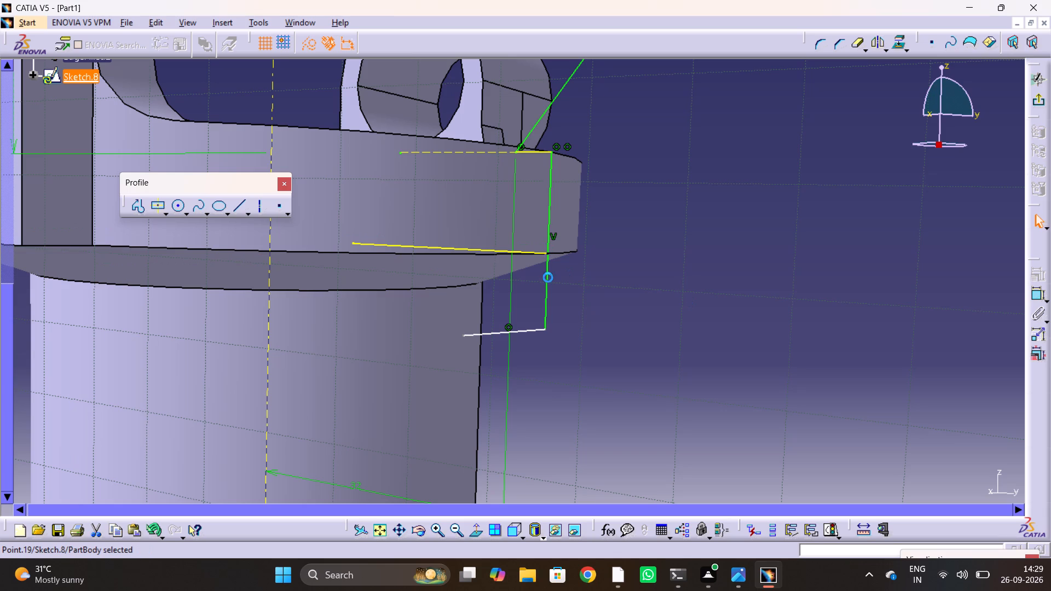
ctrl+click(543, 330)
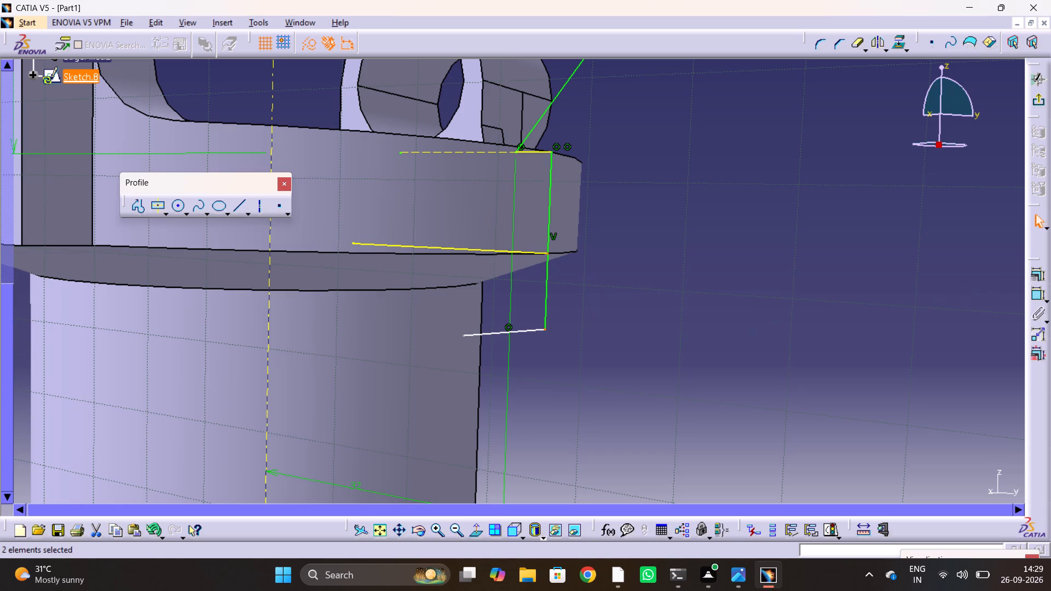
click(1041, 275)
click(303, 142)
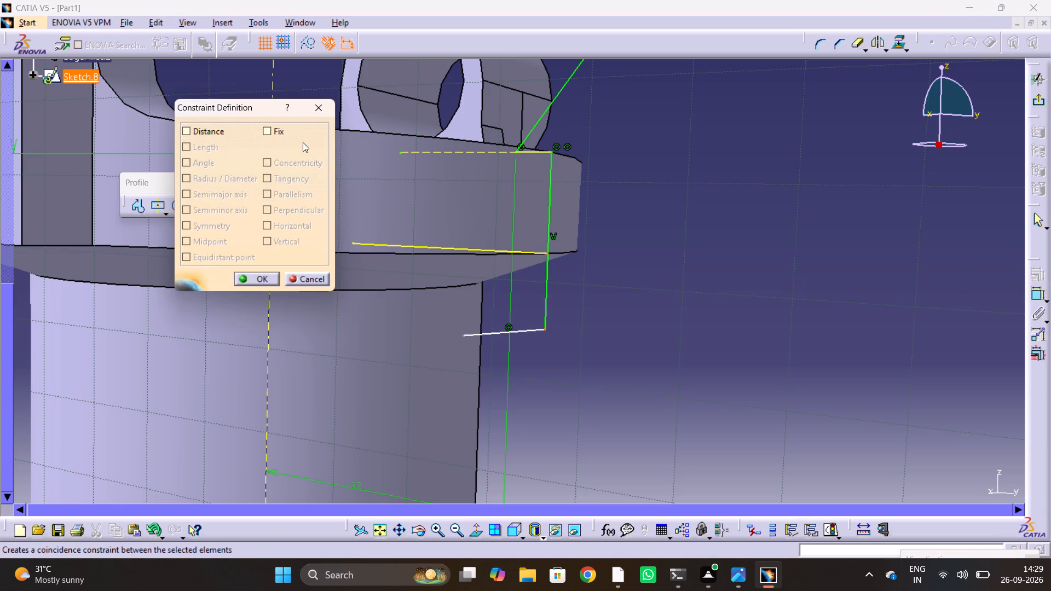
click(261, 282)
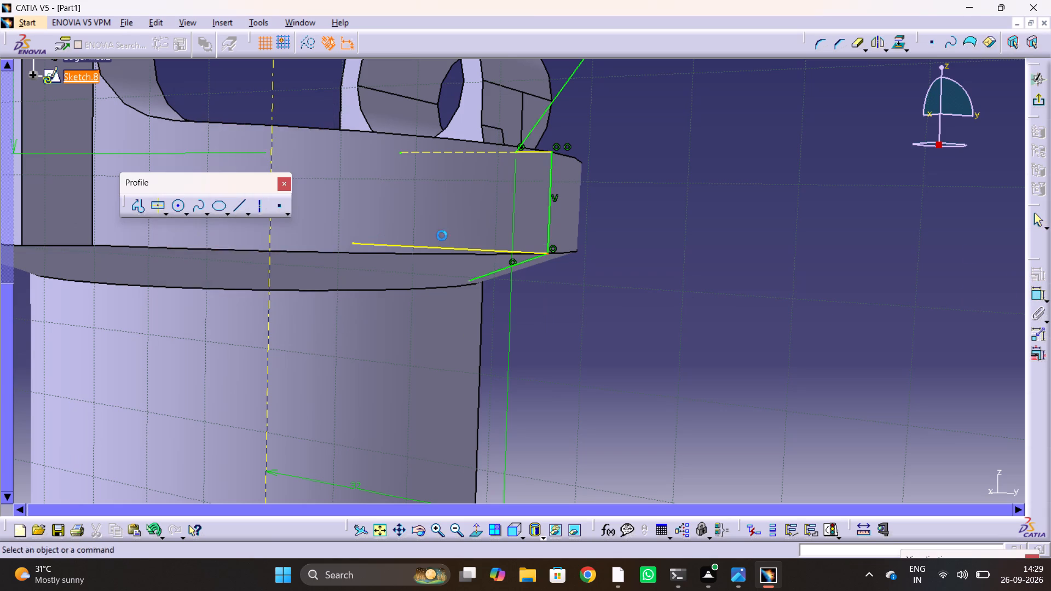
Convert the projected lower rim edge into a construction element.
click(449, 245)
drag(304, 39, 308, 47)
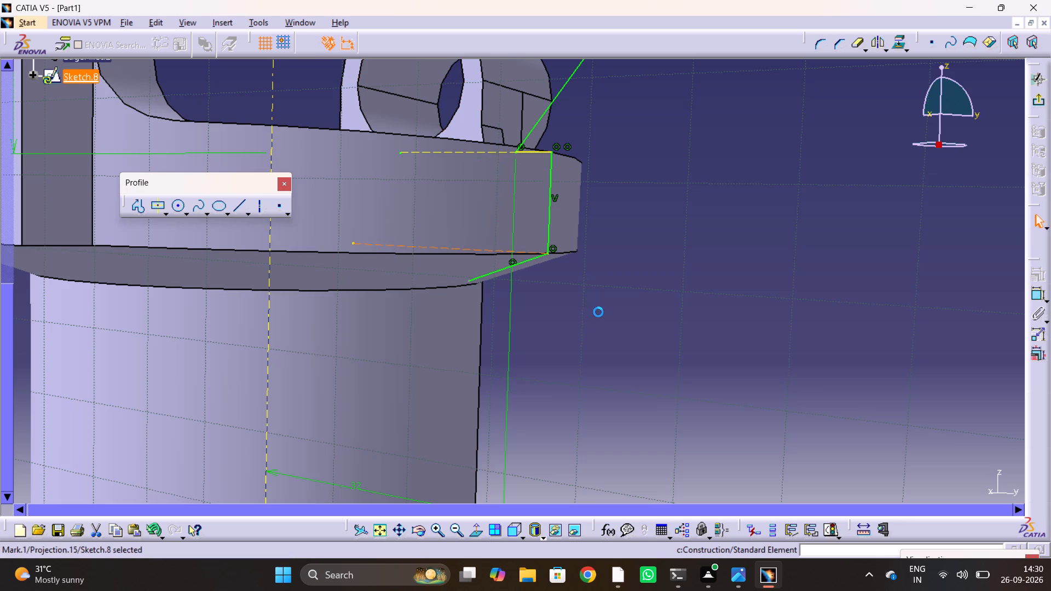
click(656, 313)
key(Escape)
key(Escape)
click(301, 43)
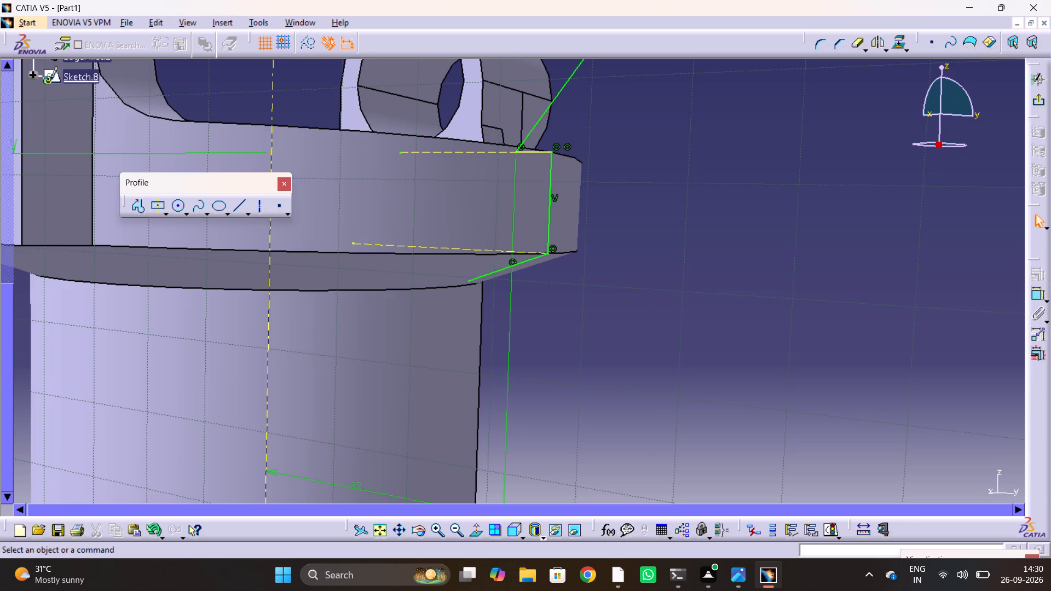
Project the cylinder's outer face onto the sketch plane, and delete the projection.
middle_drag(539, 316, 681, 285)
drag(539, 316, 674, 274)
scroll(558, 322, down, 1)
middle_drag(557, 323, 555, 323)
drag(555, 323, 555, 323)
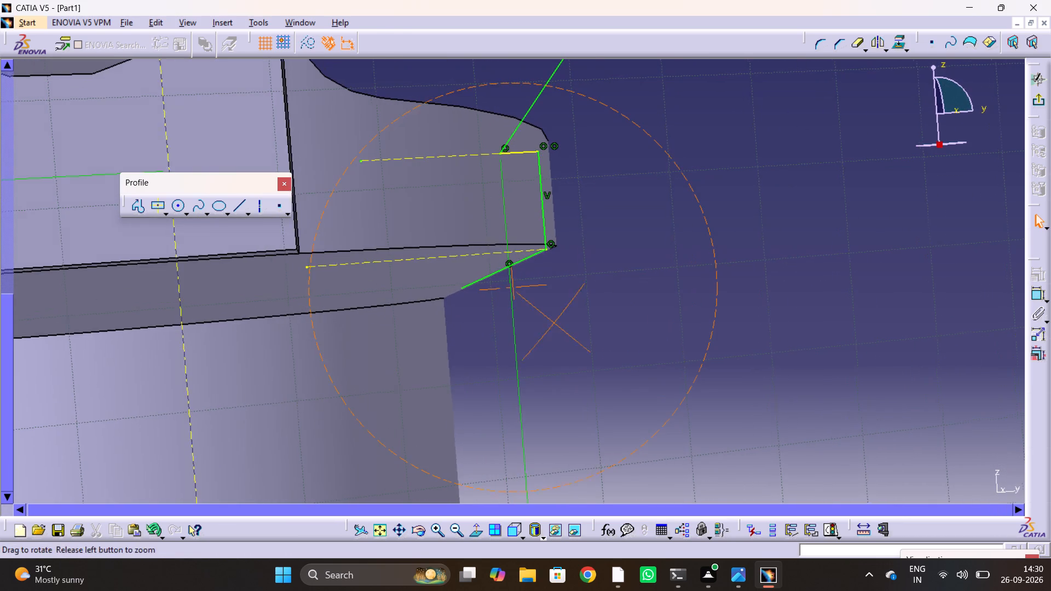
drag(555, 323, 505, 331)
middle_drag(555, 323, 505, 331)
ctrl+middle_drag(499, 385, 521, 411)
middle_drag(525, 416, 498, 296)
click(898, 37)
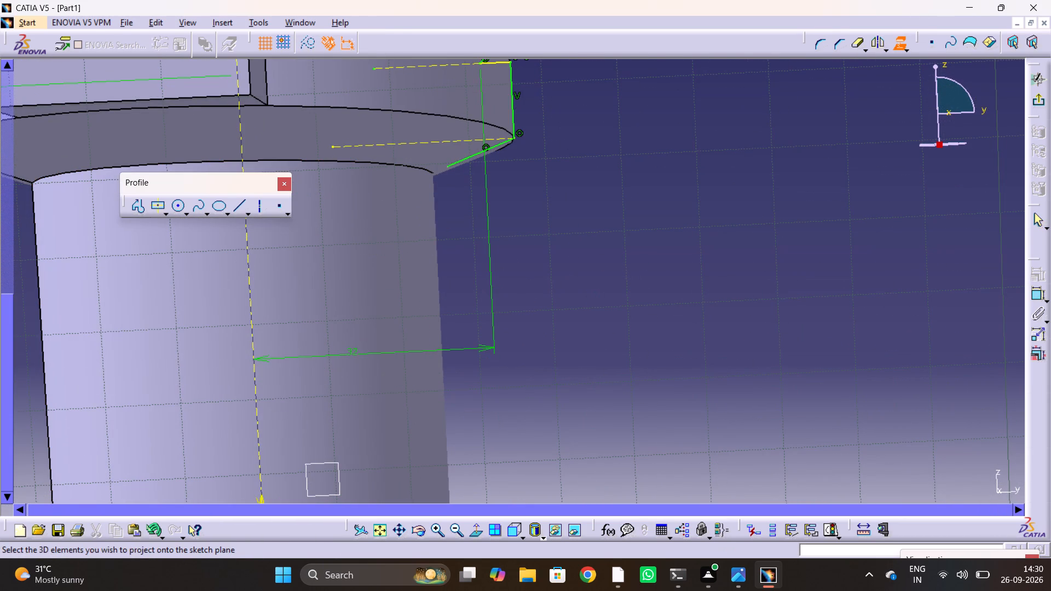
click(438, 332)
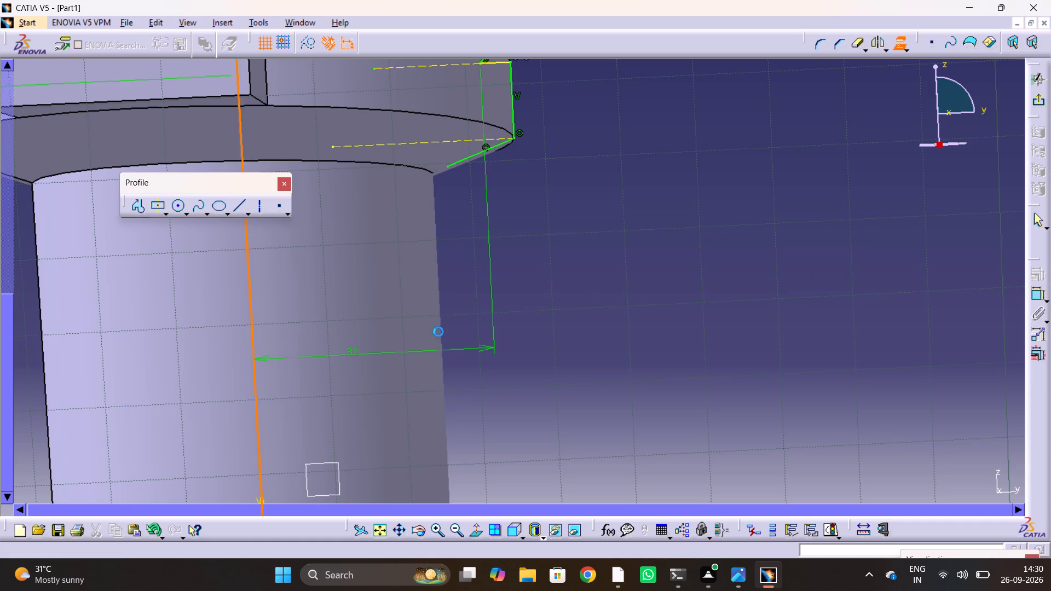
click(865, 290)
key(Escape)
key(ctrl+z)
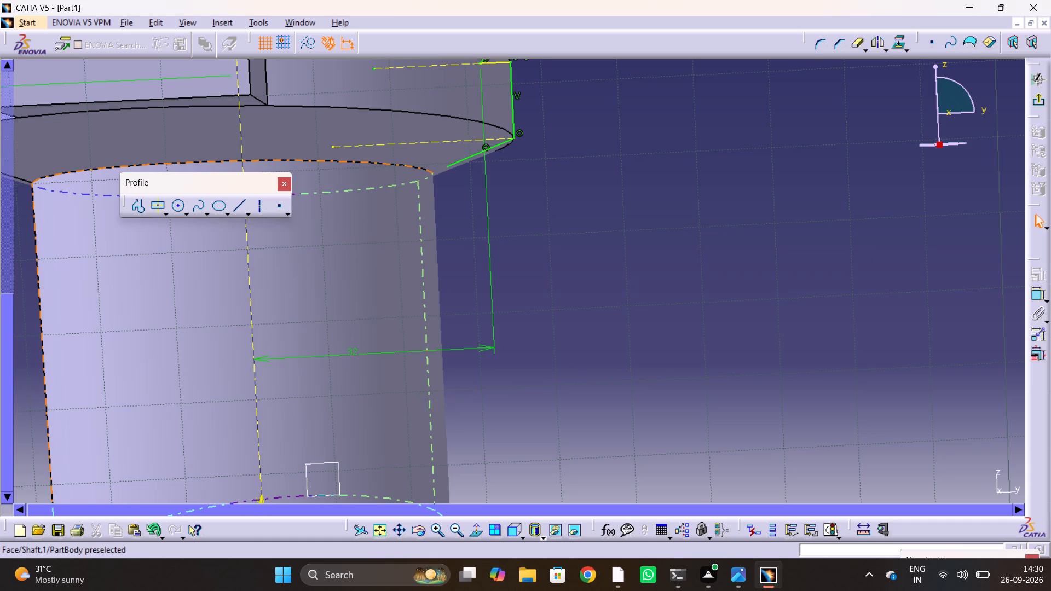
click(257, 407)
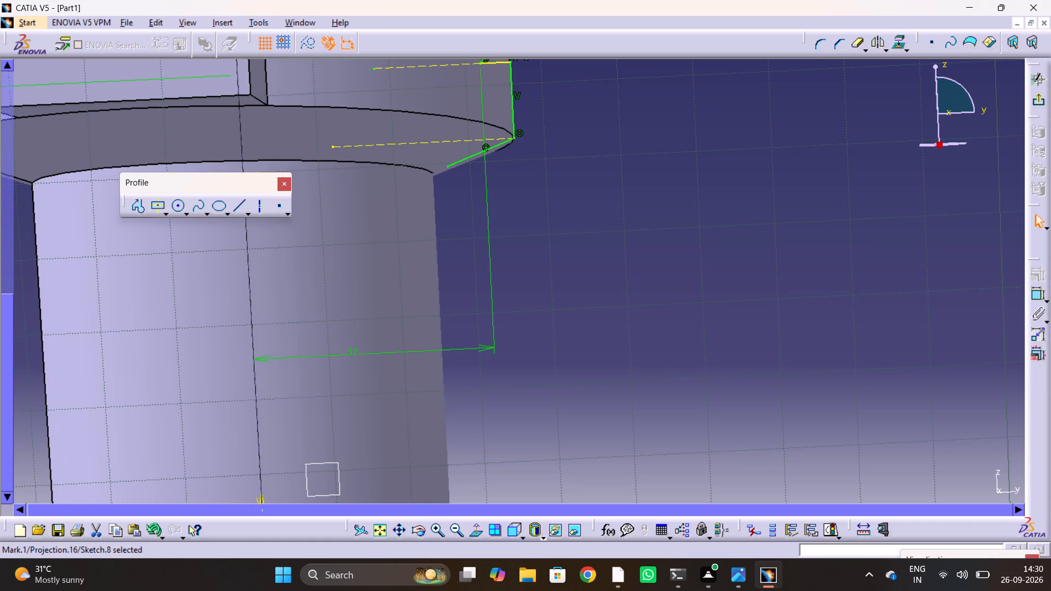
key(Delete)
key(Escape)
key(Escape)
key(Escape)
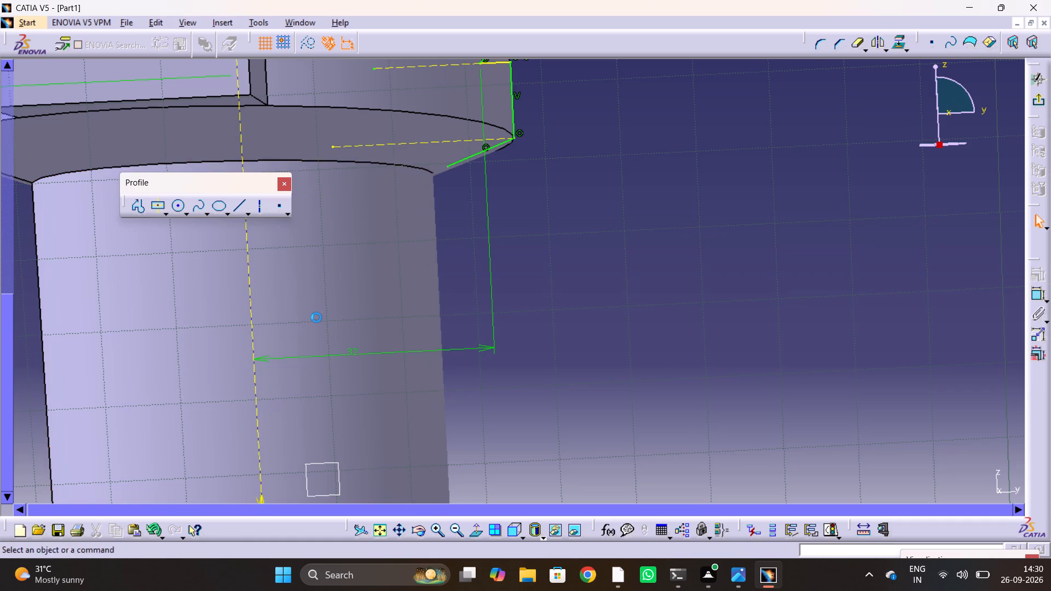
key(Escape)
Delete the dashed projected axis at the cylinder's centre from the sketch.
click(250, 317)
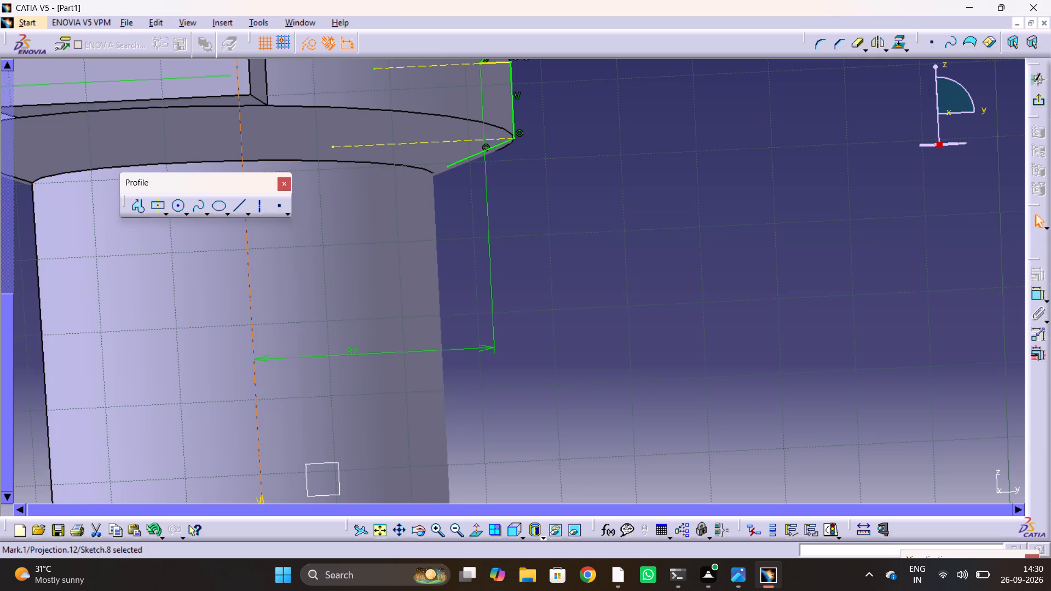
key(Delete)
key(Escape)
key(Escape)
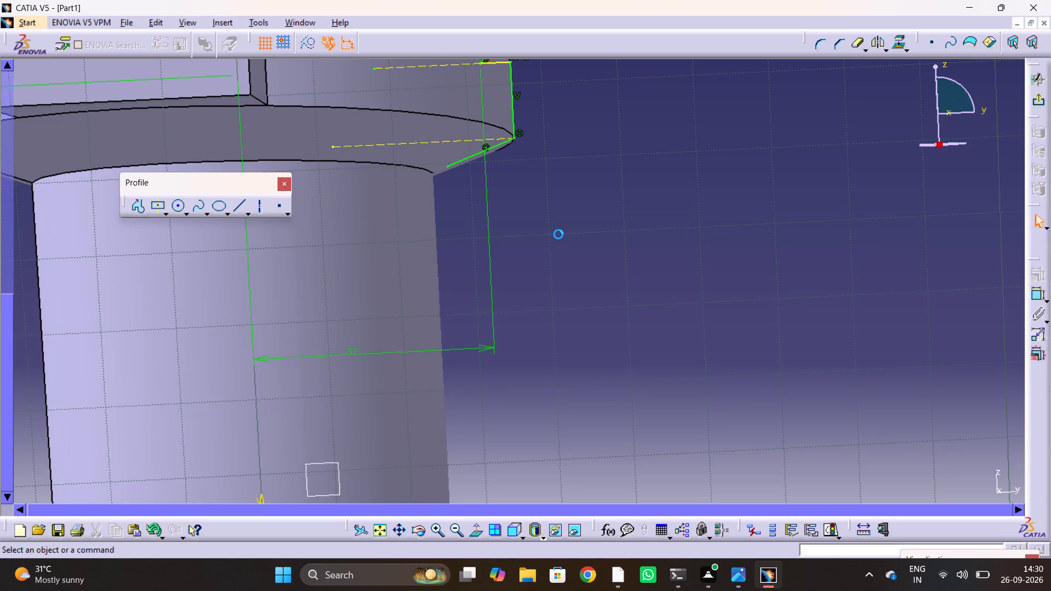
key(Escape)
Inspect the cylinder below the flange and check the side arm's lower attachment in the 2.png drawing.
middle_drag(595, 229, 509, 271)
drag(595, 229, 509, 271)
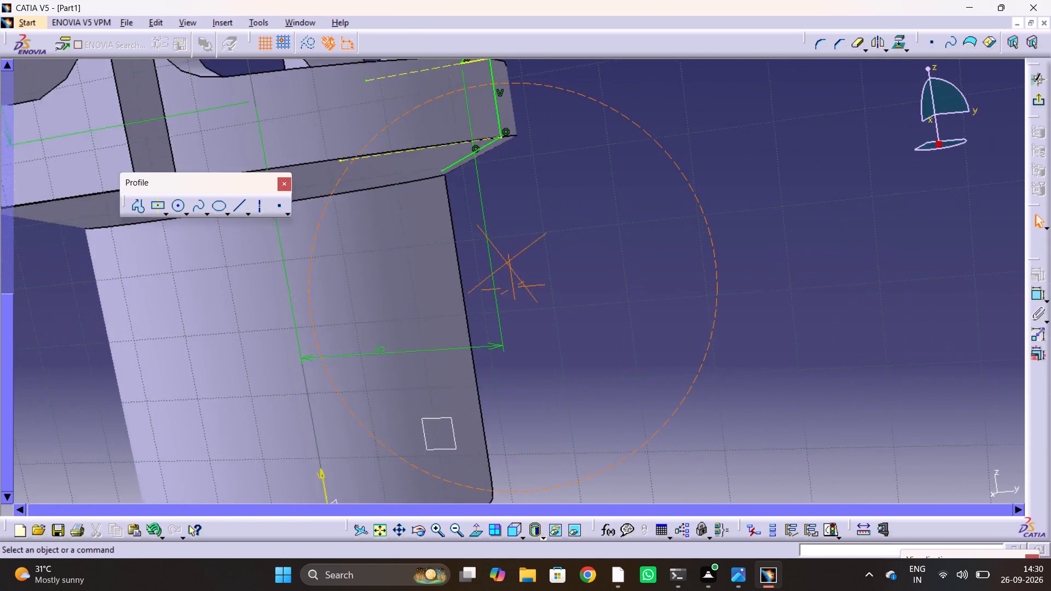
middle_drag(509, 271, 582, 257)
drag(509, 271, 582, 257)
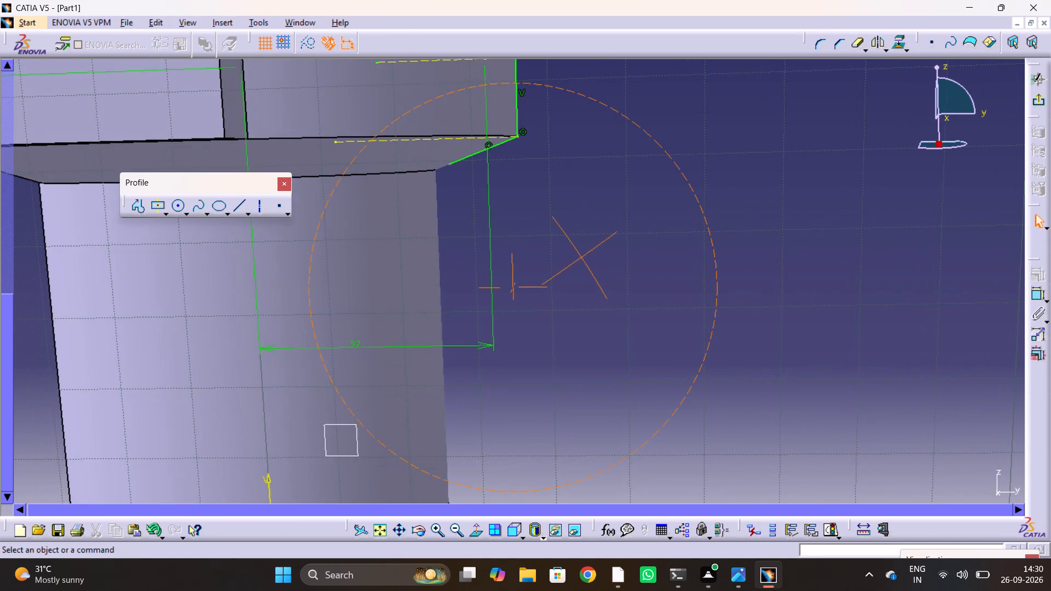
ctrl+middle_drag(576, 236, 586, 276)
middle_drag(413, 349, 431, 343)
scroll(413, 349, down, 1)
drag(413, 349, 431, 343)
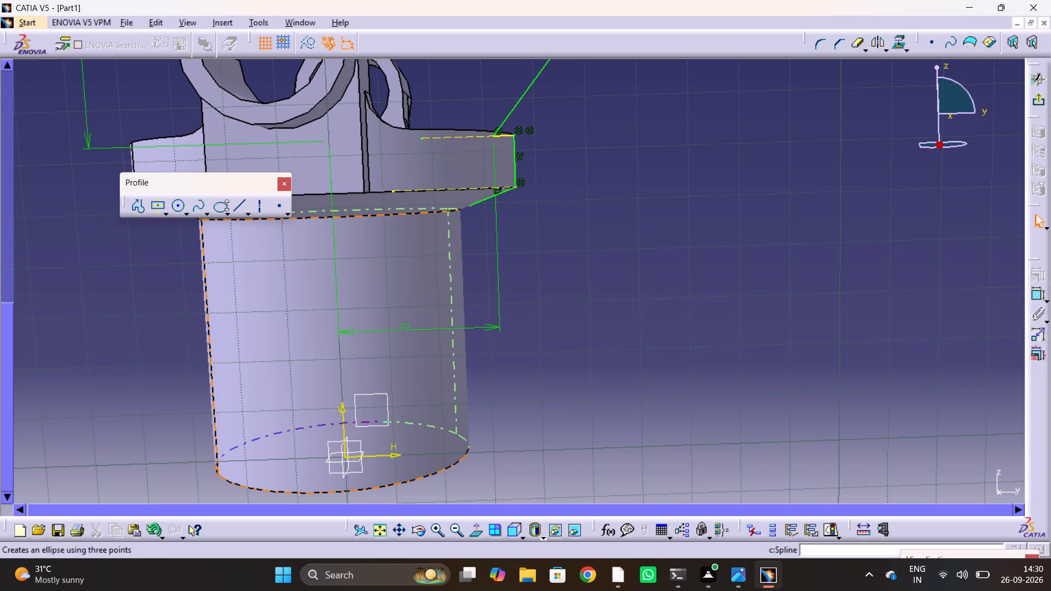
key(alt+Tab)
key(alt+Tab)
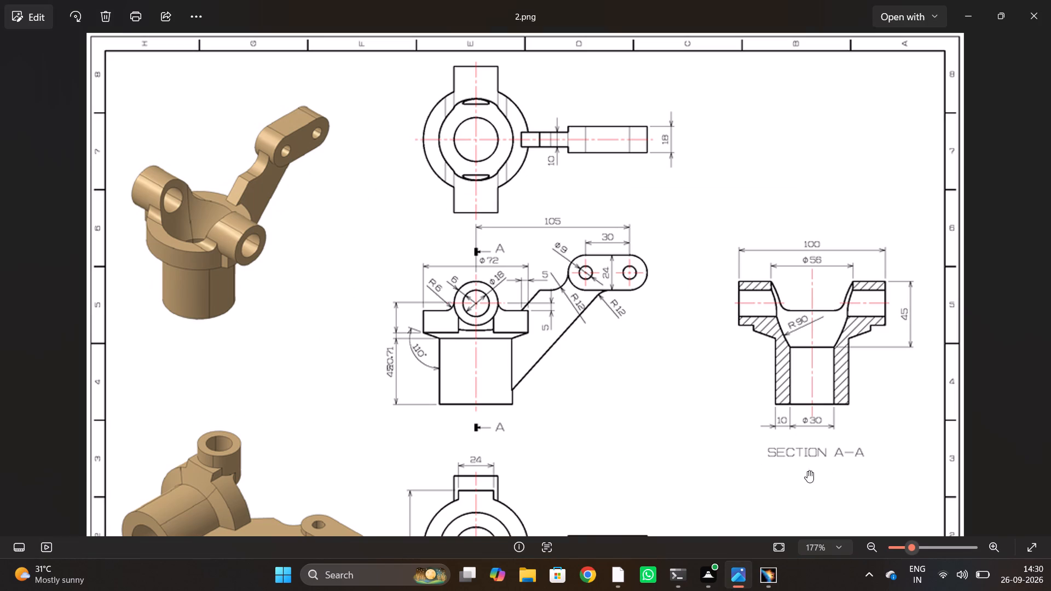
middle_drag(658, 461, 672, 406)
key(alt+Tab)
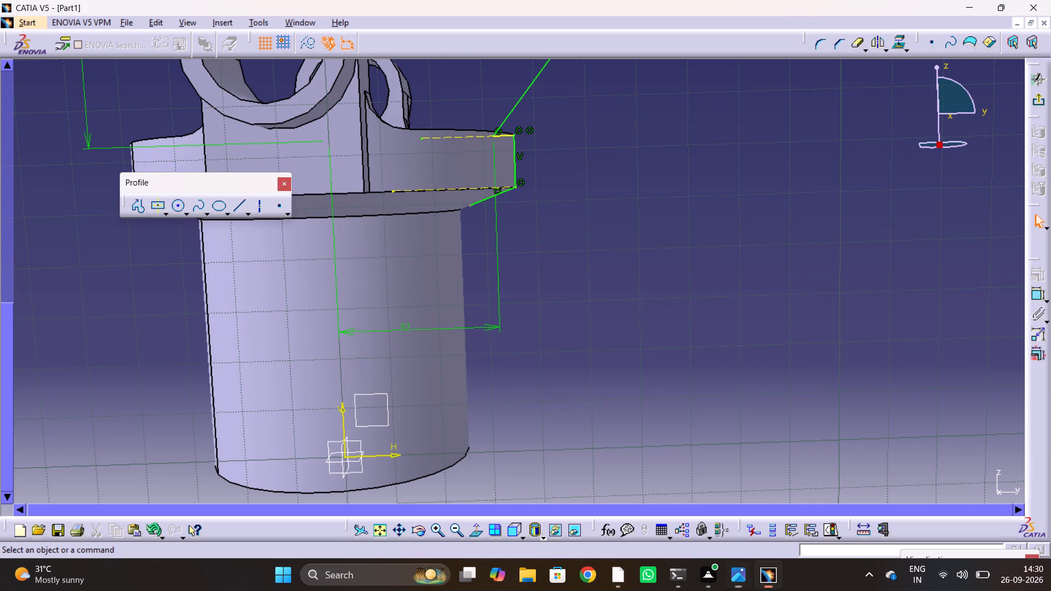
Sketch a near-vertical line about 43 mm long just outside the cylinder, below the flange.
middle_drag(623, 454, 610, 387)
click(240, 204)
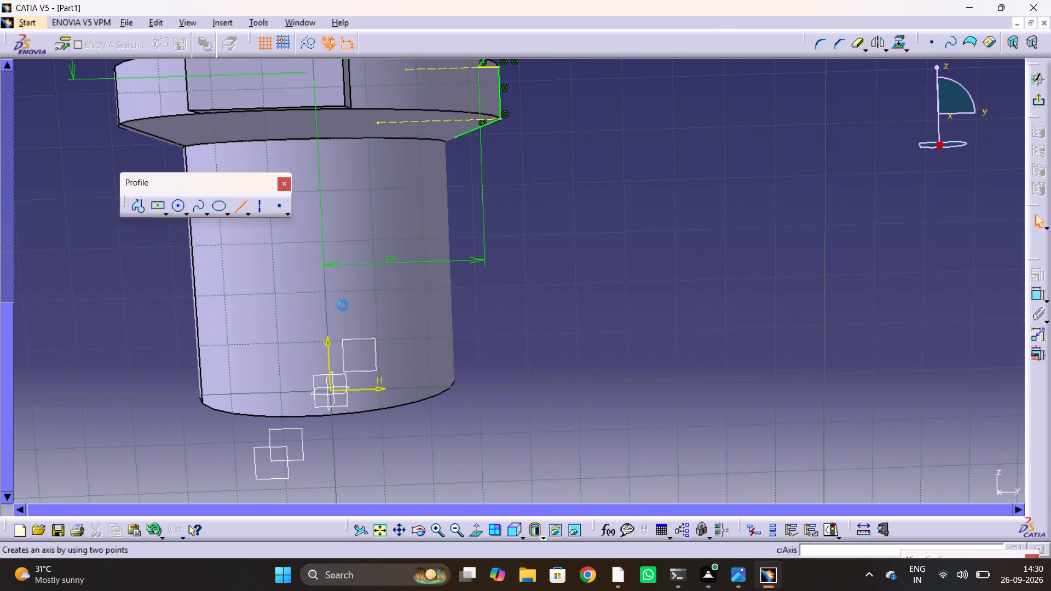
click(533, 378)
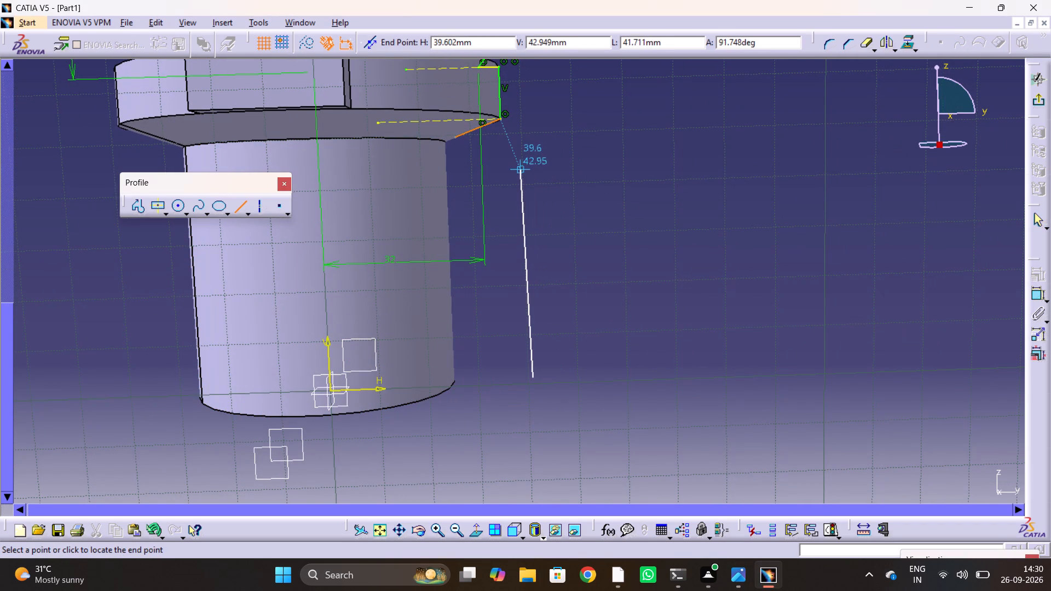
middle_drag(522, 171, 594, 270)
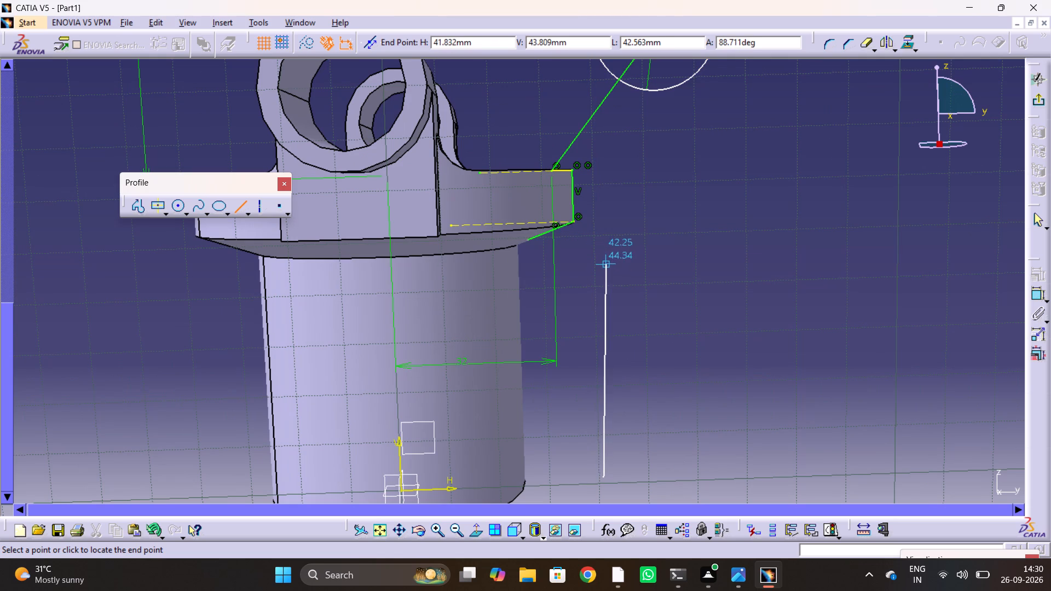
click(603, 268)
key(Escape)
key(Escape)
key(Escape)
key(Escape)
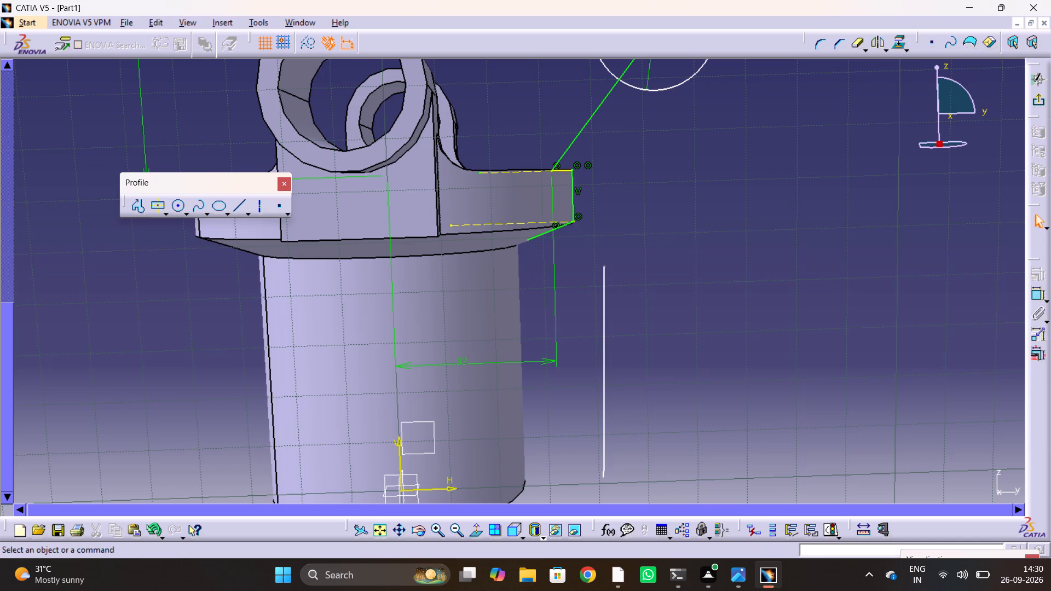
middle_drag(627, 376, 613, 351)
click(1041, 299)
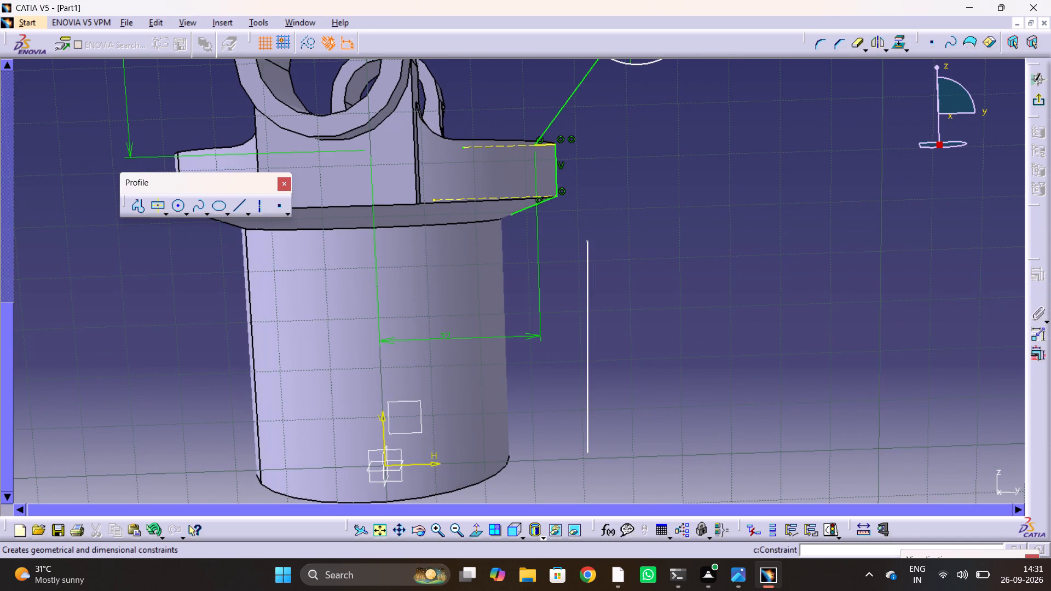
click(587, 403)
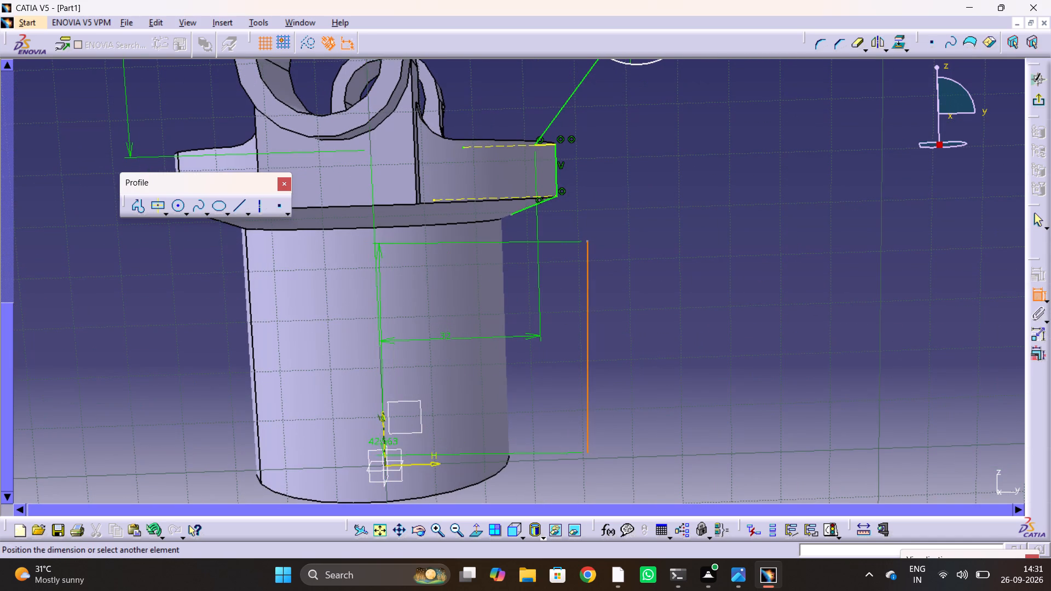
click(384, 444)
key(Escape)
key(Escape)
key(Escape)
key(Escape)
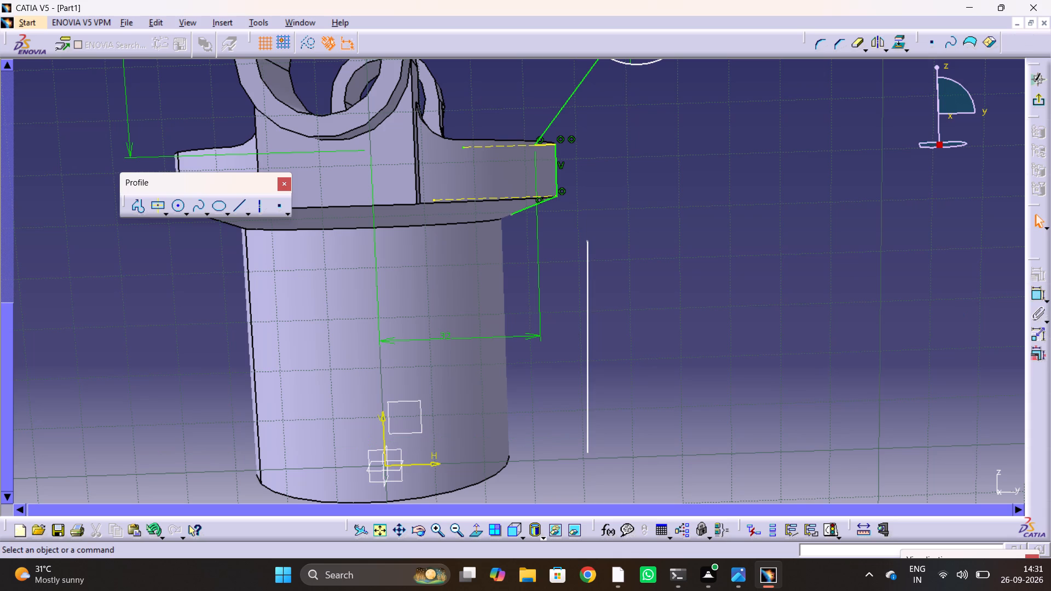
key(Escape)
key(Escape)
Apply a Vertical constraint to the freestanding line beside the cylinder.
click(586, 395)
right_click(586, 395)
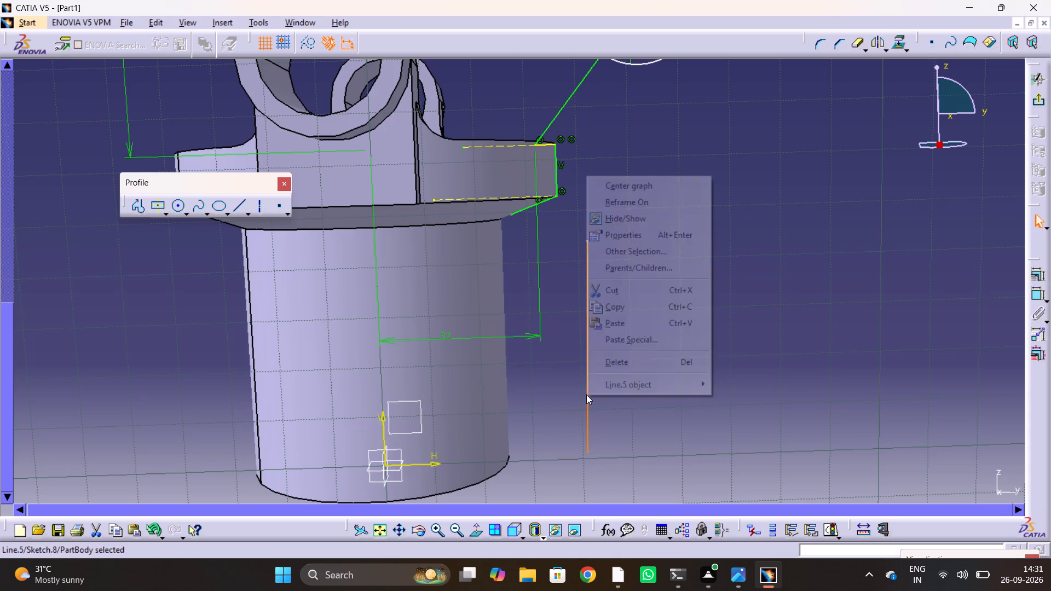
click(628, 381)
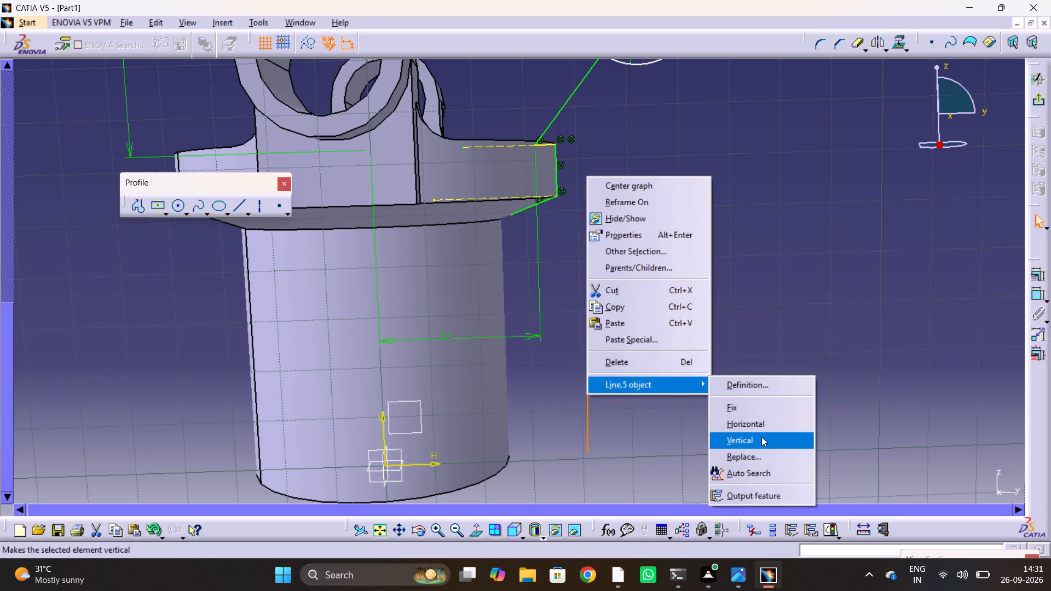
click(761, 437)
click(761, 436)
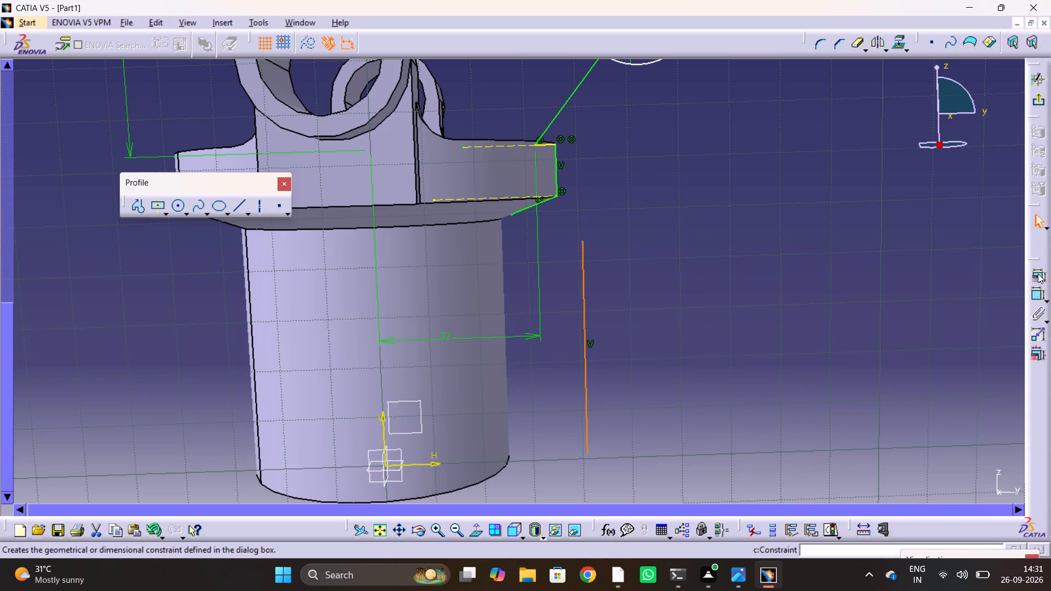
click(1038, 274)
key(Escape)
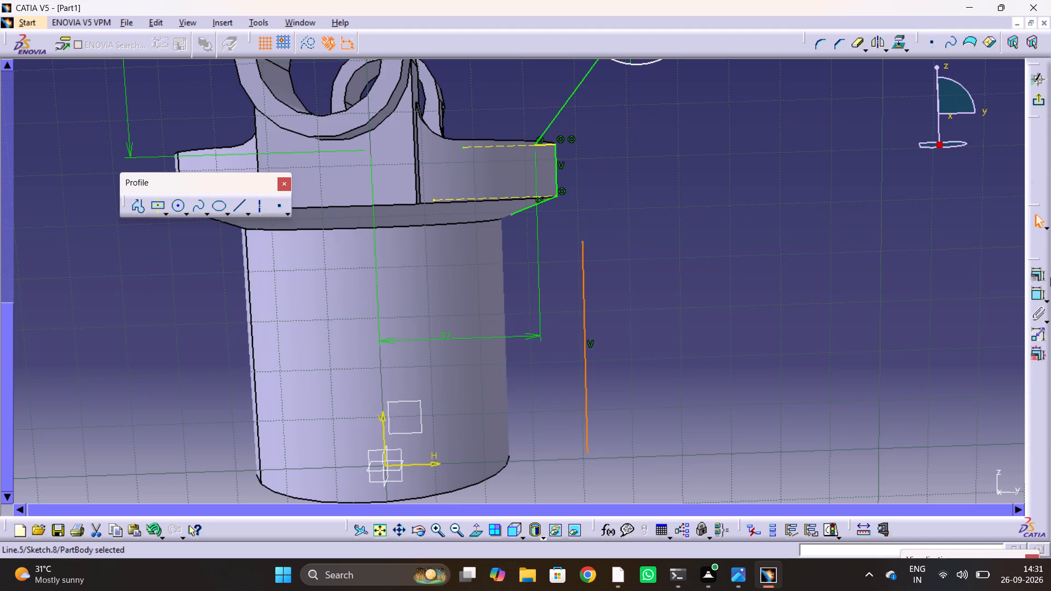
Dimension the vertical line's distance from the sketch's vertical axis and set it to 30 mm.
click(1038, 298)
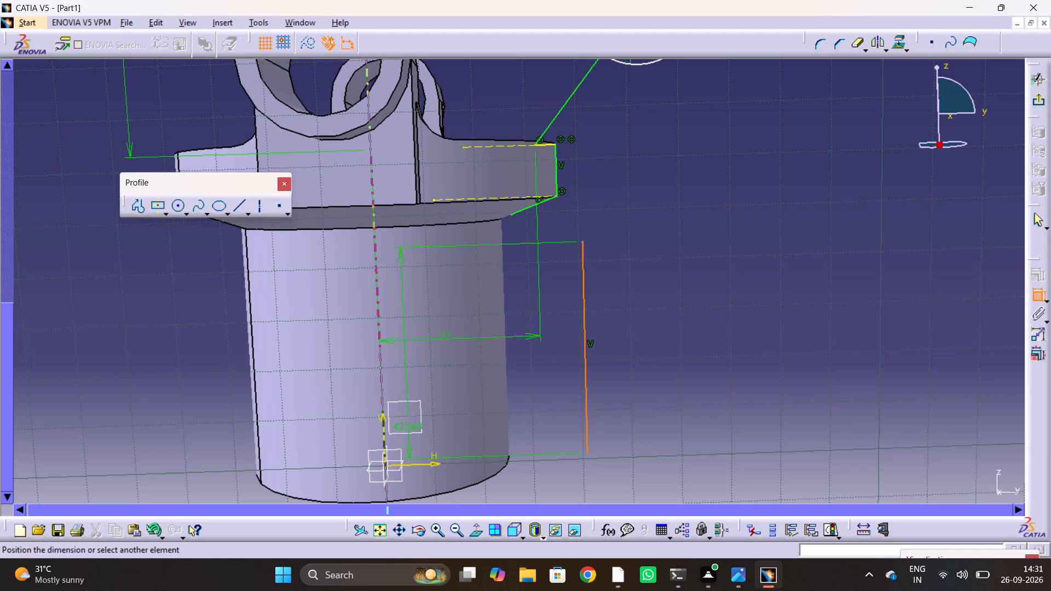
click(384, 444)
click(523, 445)
double_click(522, 439)
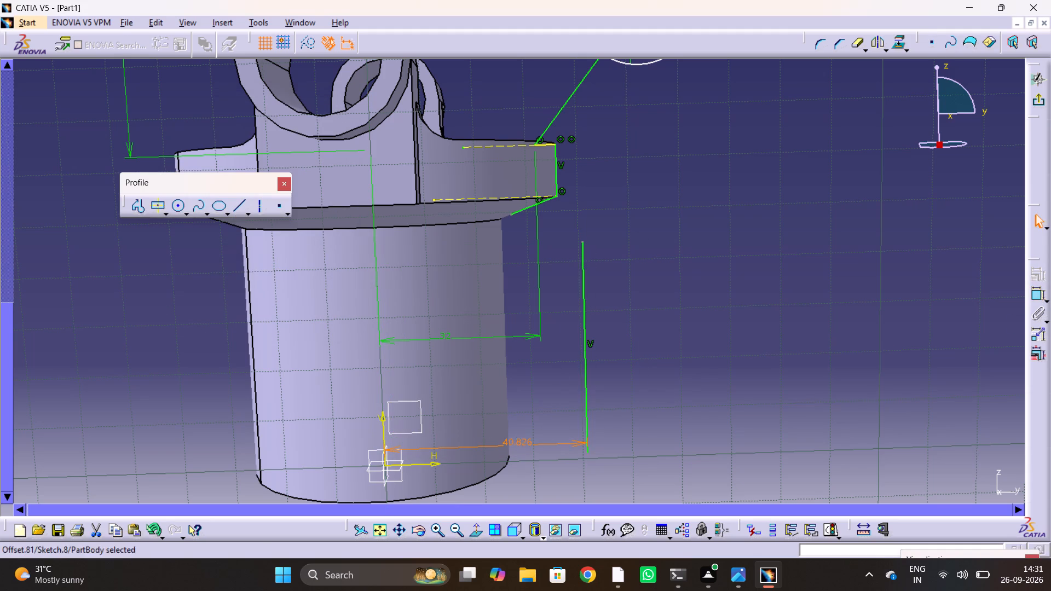
text(30)
key(Return)
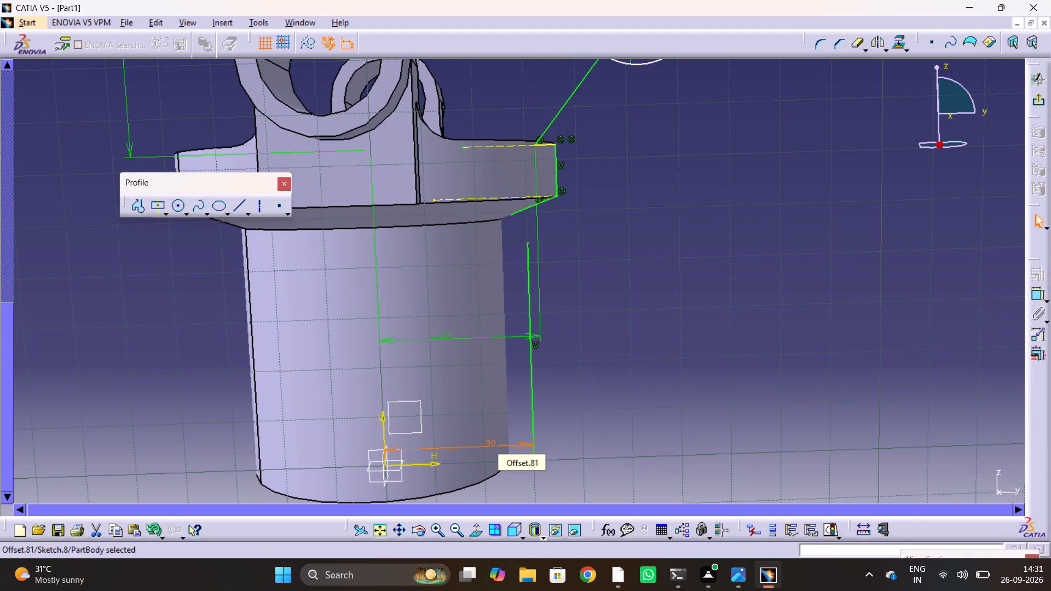
Set the vertical line's offset from the sketch's vertical axis to 25 mm.
click(767, 255)
middle_drag(719, 297, 529, 385)
drag(718, 297, 529, 385)
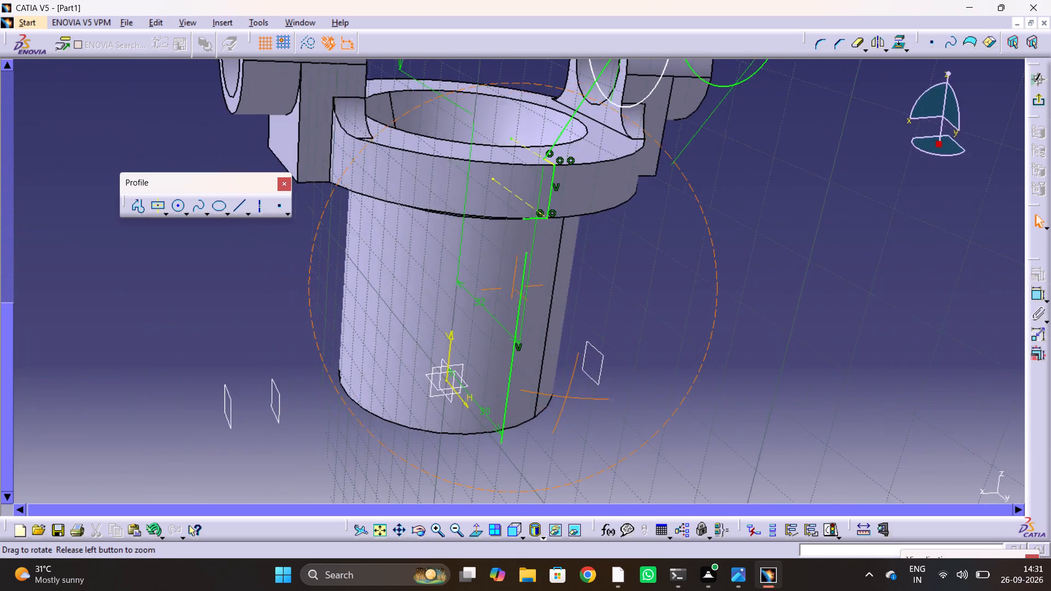
middle_drag(529, 385, 688, 360)
drag(529, 385, 685, 366)
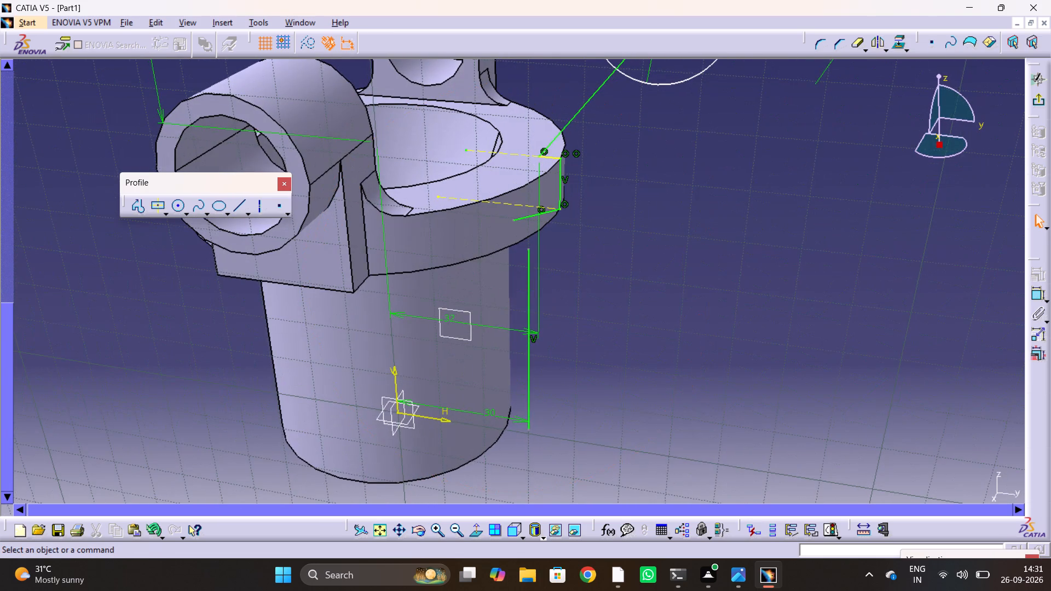
double_click(488, 413)
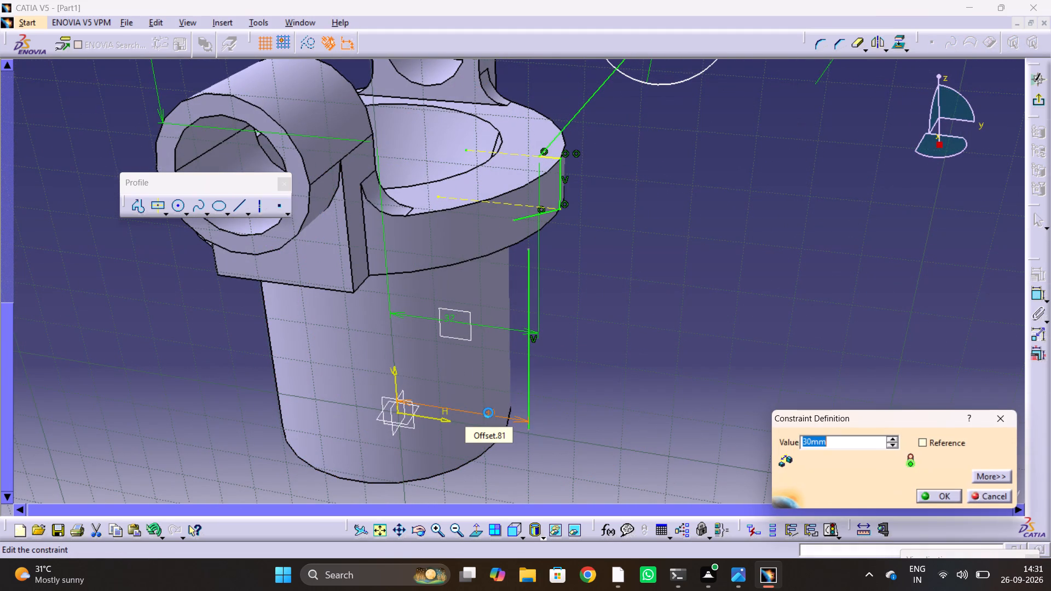
text(25)
key(Return)
click(719, 390)
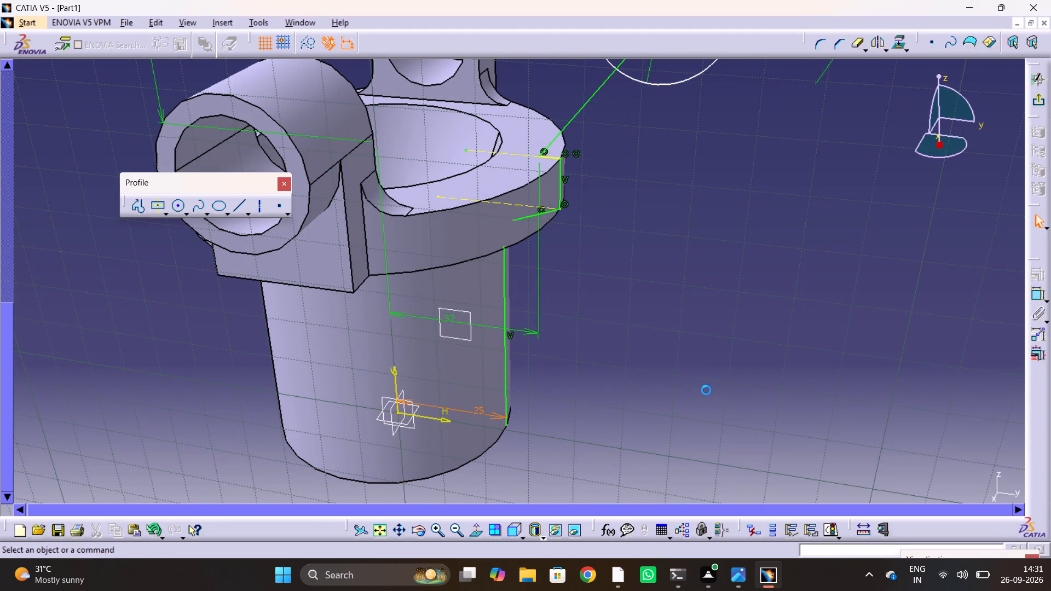
Make the vertical line's upper endpoint coincident with the lower end of the sloped line under the flange.
scroll(671, 383, down, 1)
middle_drag(671, 383, 421, 318)
drag(671, 383, 421, 318)
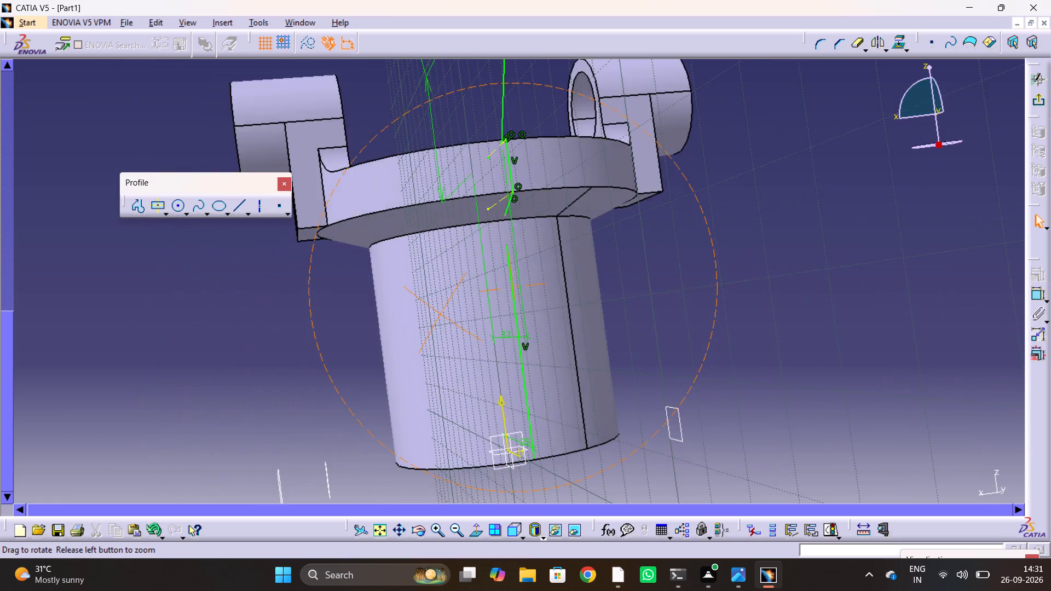
drag(421, 318, 689, 276)
middle_drag(421, 318, 689, 276)
click(675, 270)
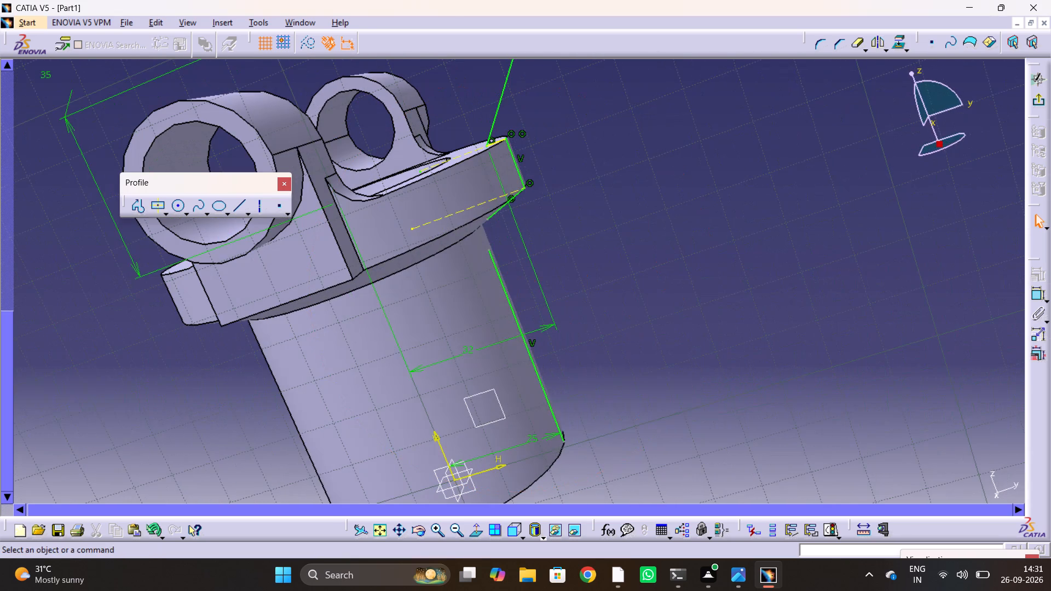
click(489, 250)
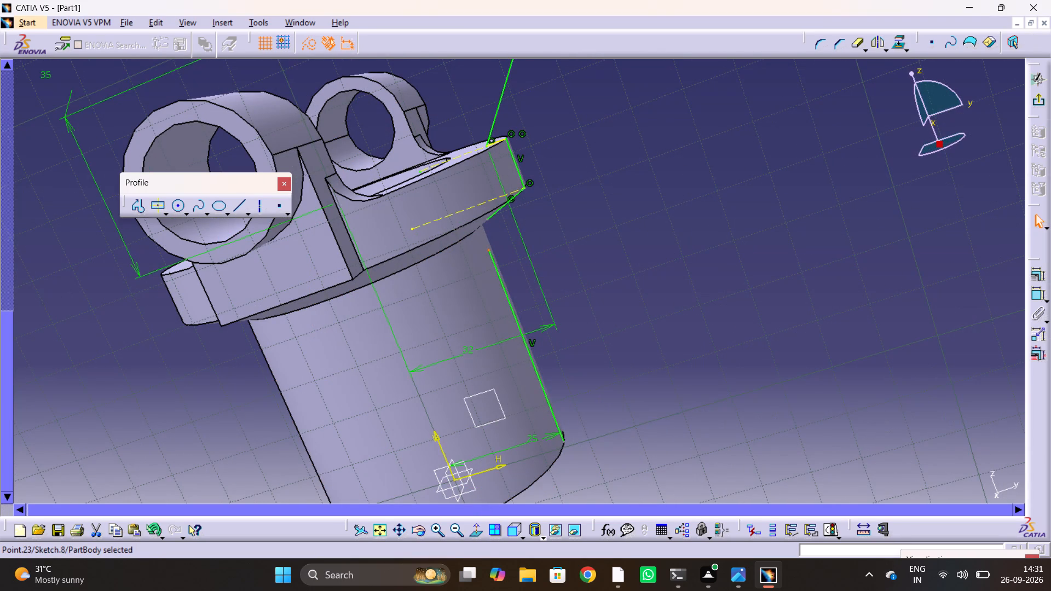
ctrl+drag(487, 217, 489, 223)
click(1044, 275)
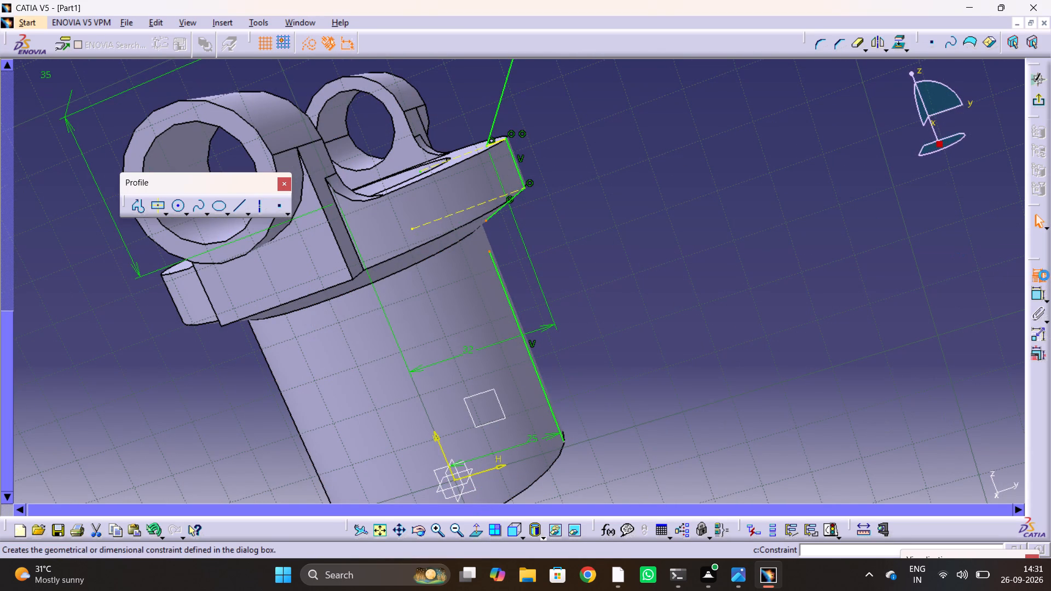
click(294, 152)
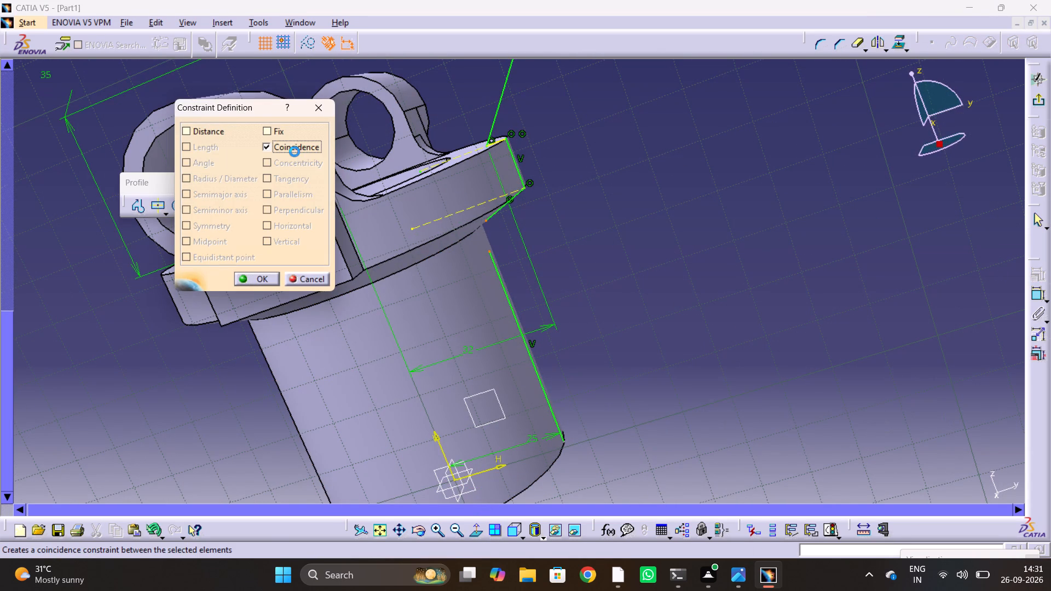
click(247, 283)
Dimension the length of the vertical line along the cylinder and set it to 40 mm.
middle_drag(599, 239, 610, 229)
drag(599, 239, 610, 229)
middle_drag(594, 326, 567, 299)
click(1039, 289)
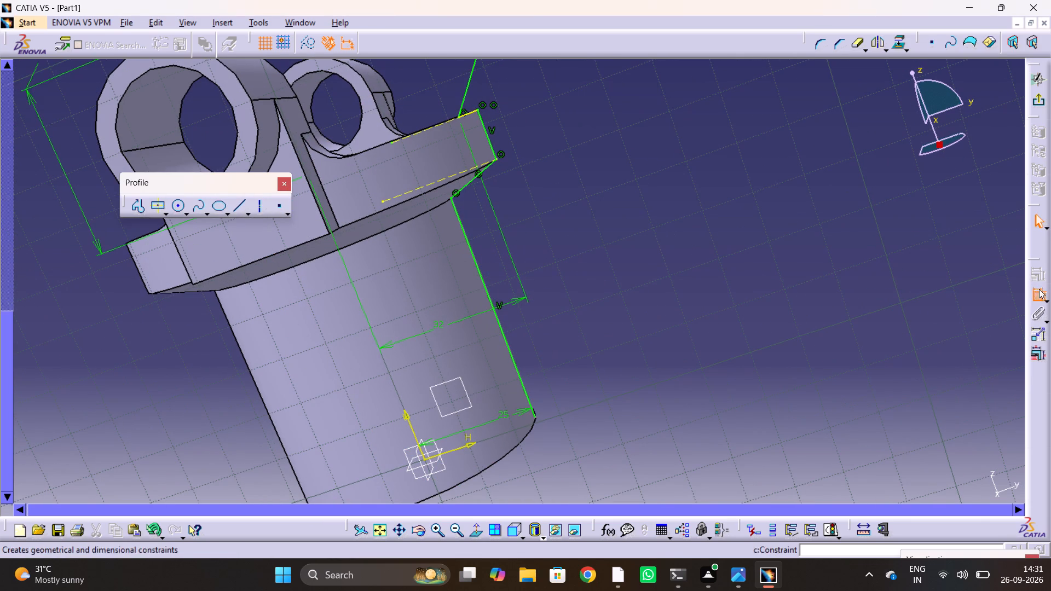
click(510, 352)
click(585, 299)
double_click(594, 299)
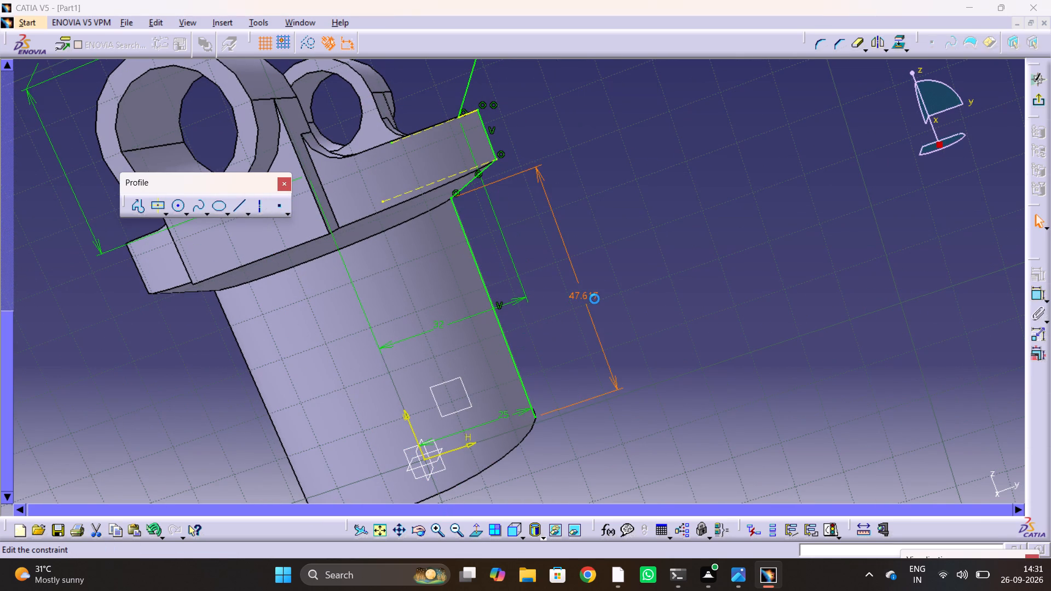
text(40)
key(Return)
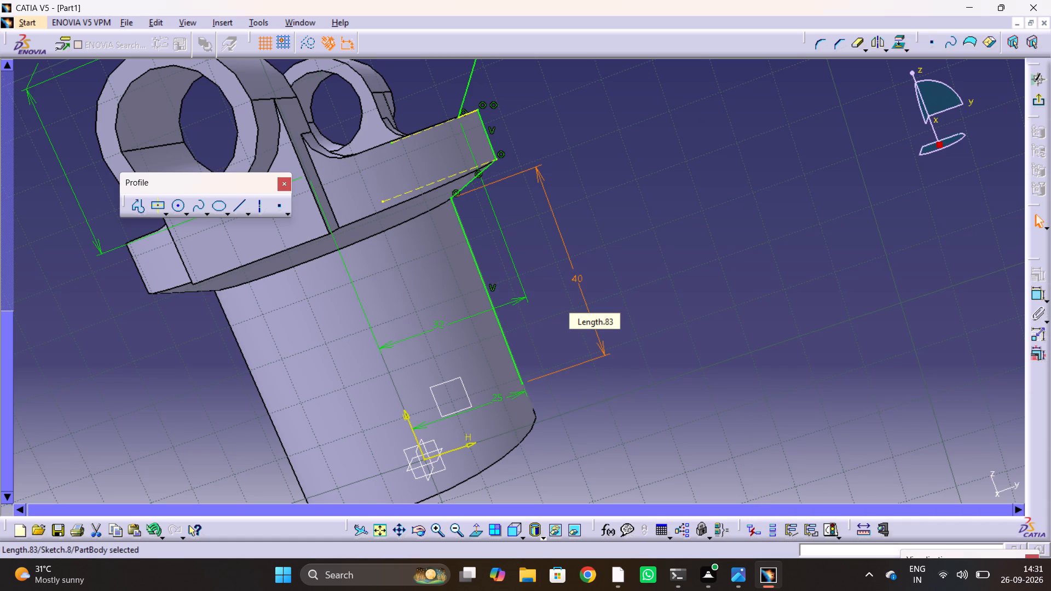
click(693, 259)
Compare the arm's lower attachment and rounded transitions in the 2.png drawing with the sketch's slanted line and two circles.
key(alt+Tab)
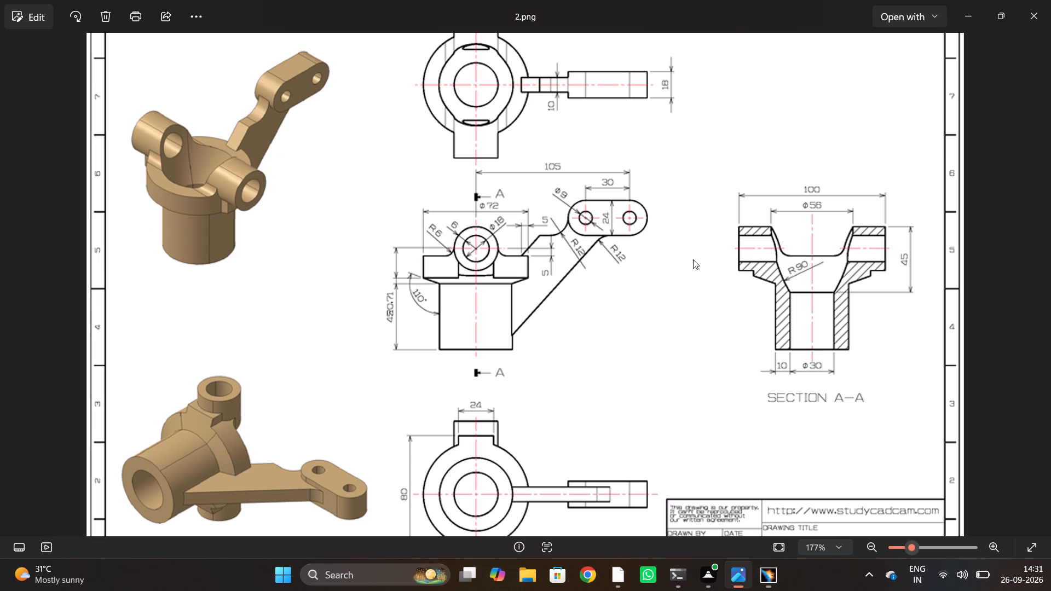
key(alt+Tab)
ctrl+middle_drag(663, 240, 667, 322)
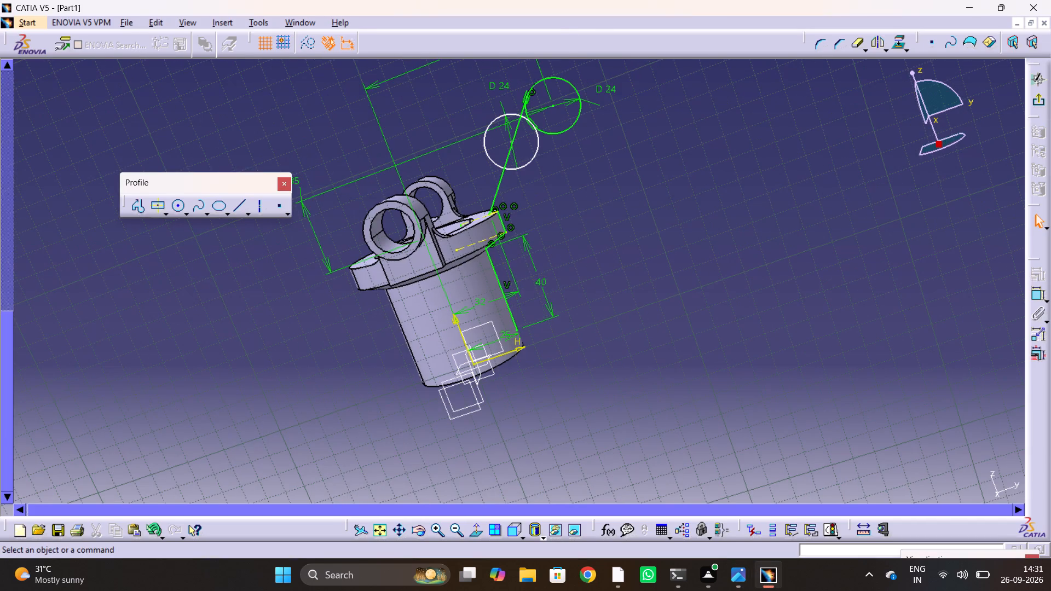
middle_drag(606, 245, 735, 221)
drag(606, 245, 735, 221)
middle_drag(682, 248, 554, 286)
drag(674, 250, 554, 286)
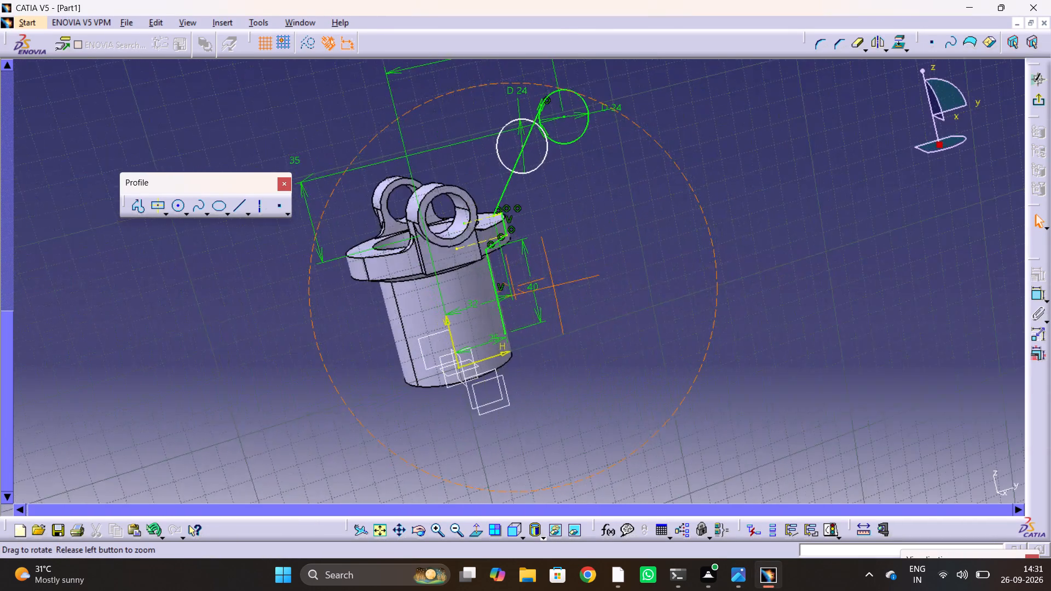
drag(554, 286, 533, 294)
middle_drag(554, 286, 521, 294)
ctrl+middle_drag(548, 184, 524, 172)
middle_drag(561, 158, 485, 366)
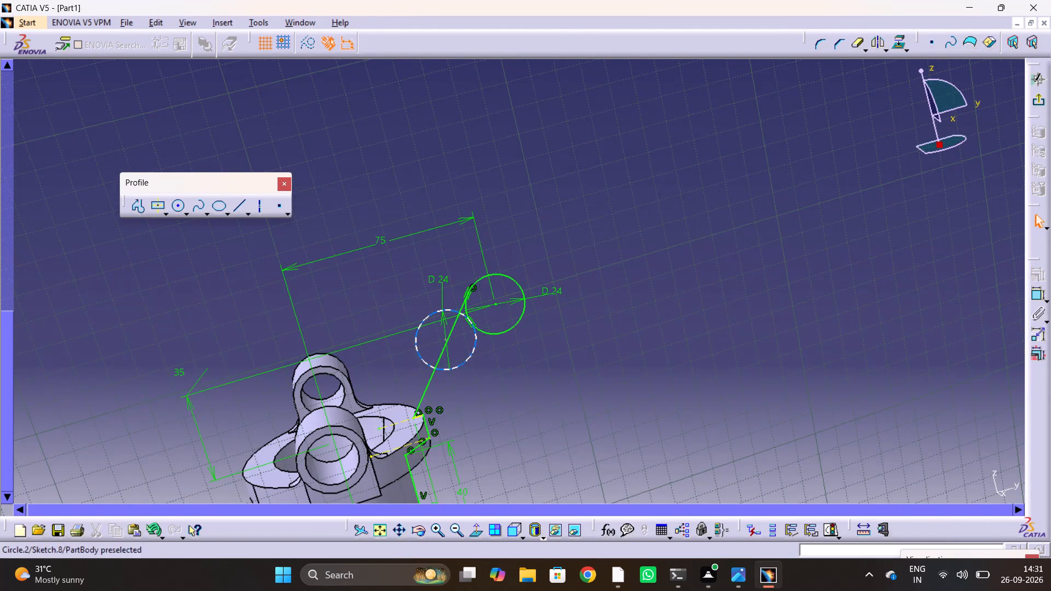
ctrl+middle_drag(444, 349, 455, 299)
middle_drag(433, 338, 499, 260)
key(alt+Tab)
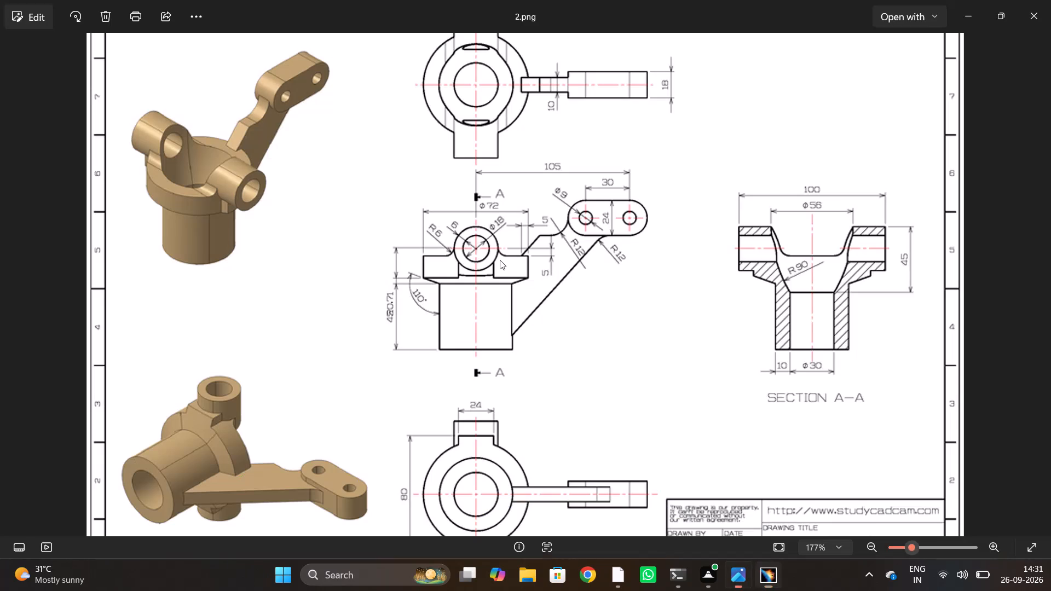
key(alt+Tab)
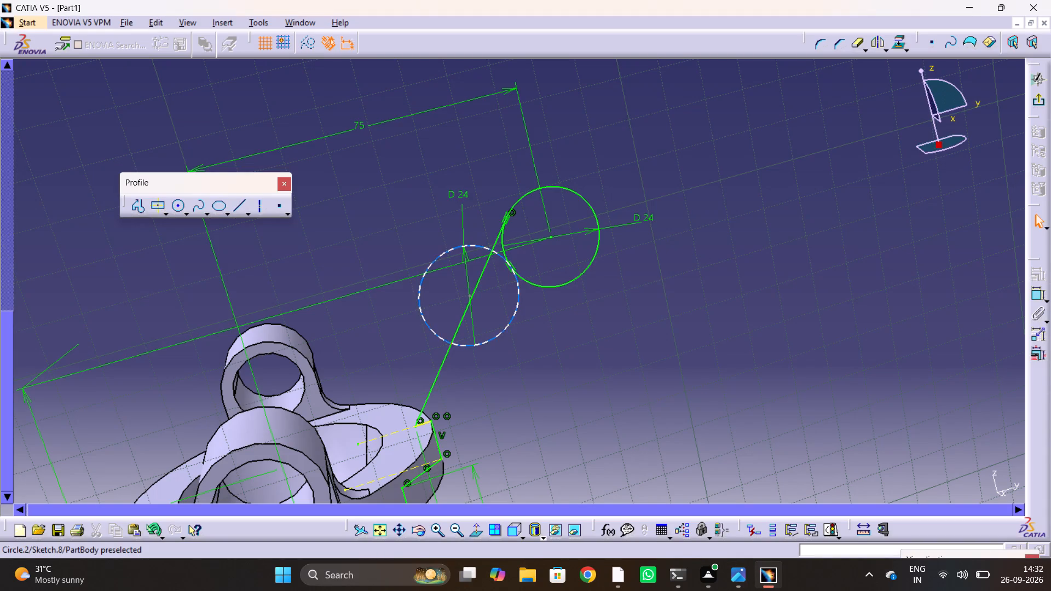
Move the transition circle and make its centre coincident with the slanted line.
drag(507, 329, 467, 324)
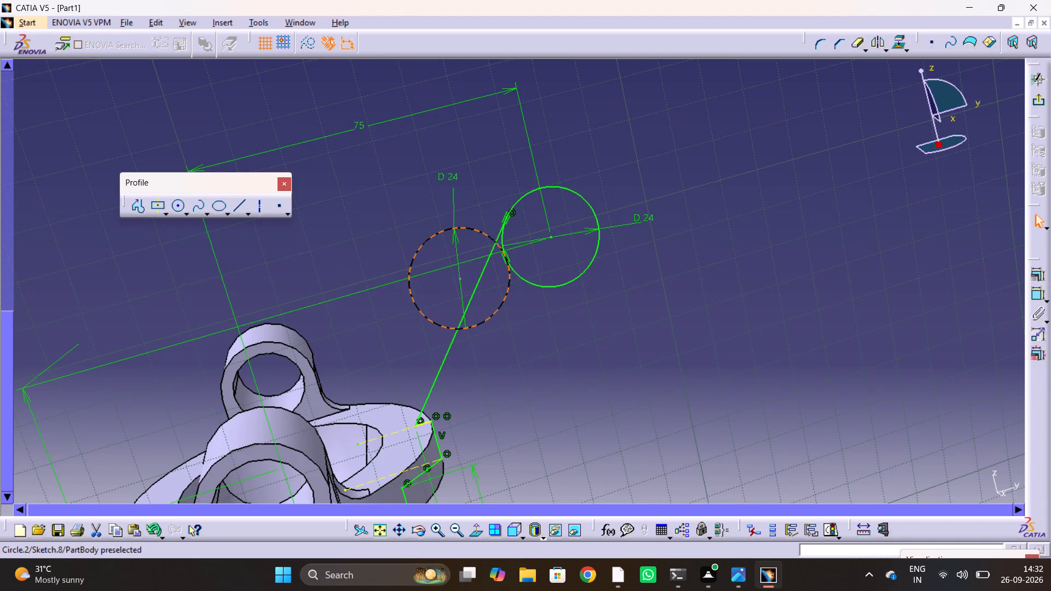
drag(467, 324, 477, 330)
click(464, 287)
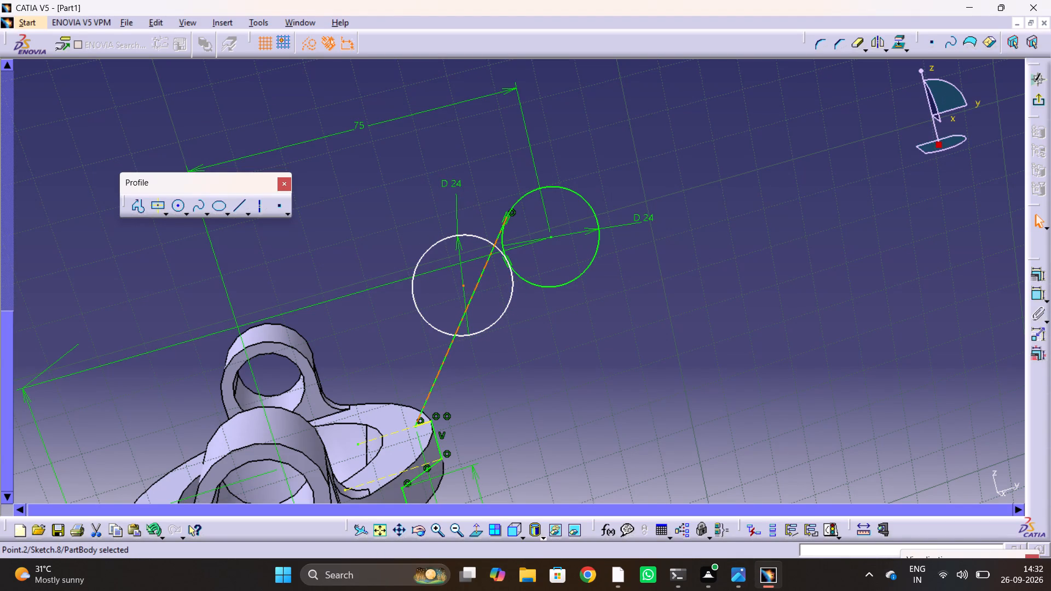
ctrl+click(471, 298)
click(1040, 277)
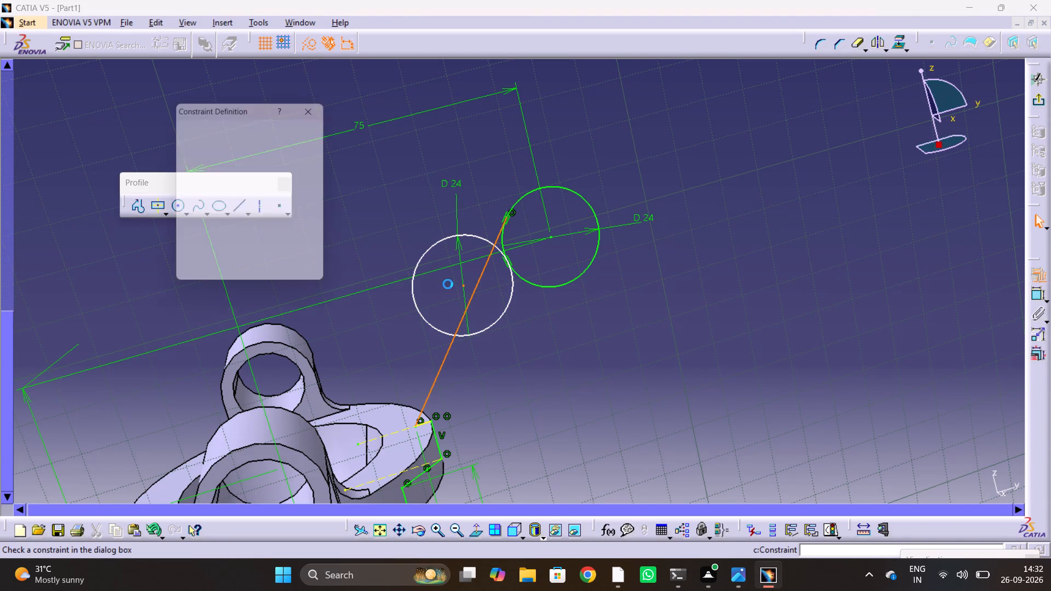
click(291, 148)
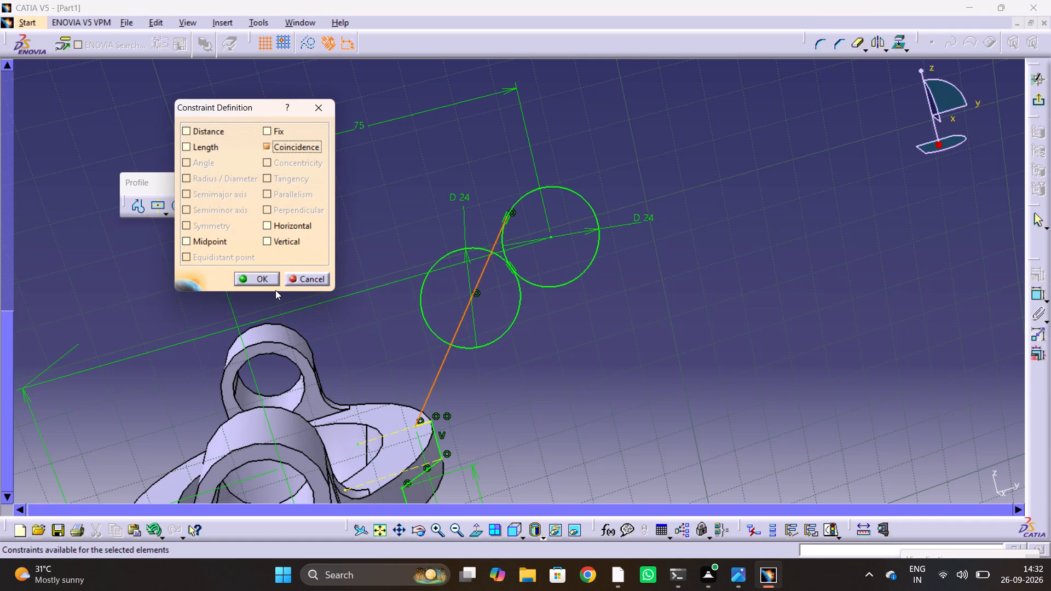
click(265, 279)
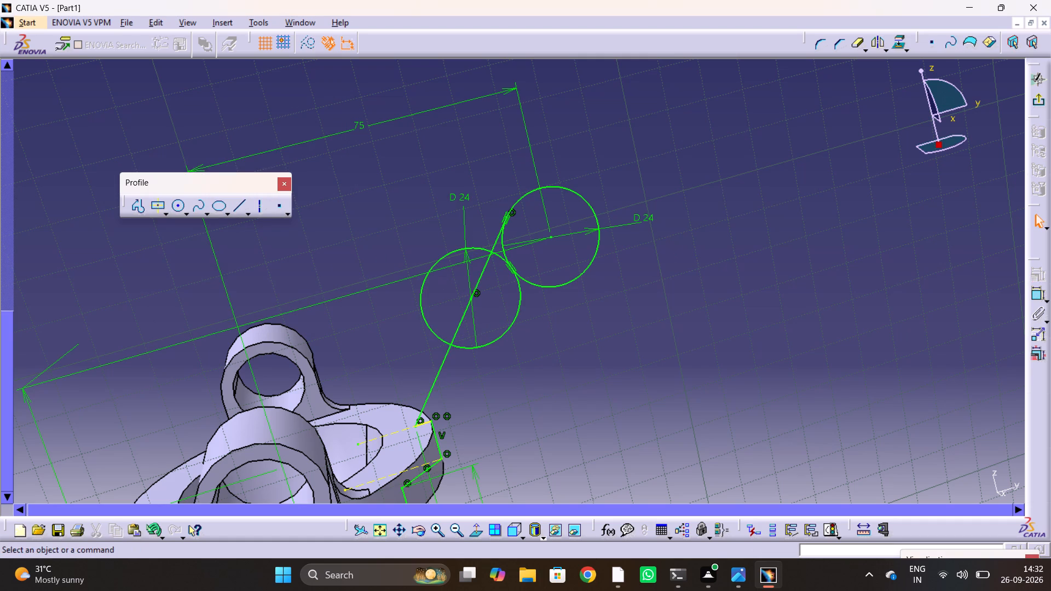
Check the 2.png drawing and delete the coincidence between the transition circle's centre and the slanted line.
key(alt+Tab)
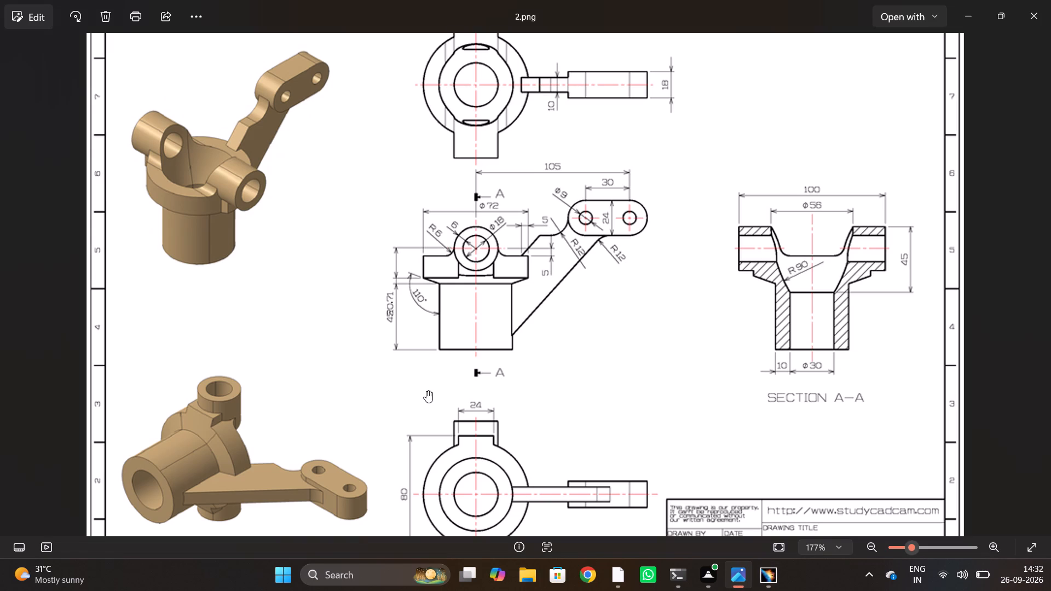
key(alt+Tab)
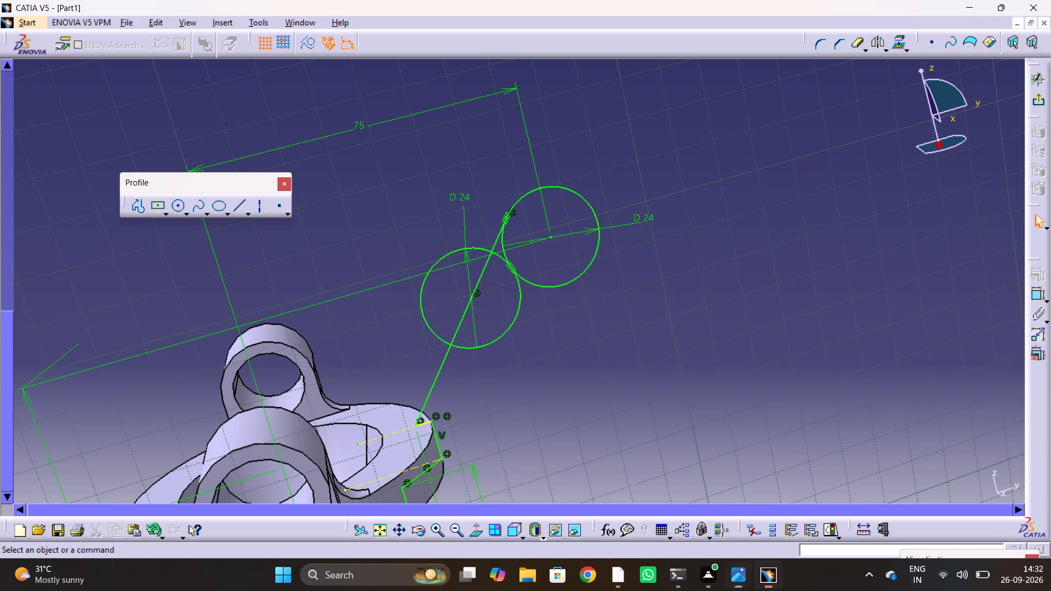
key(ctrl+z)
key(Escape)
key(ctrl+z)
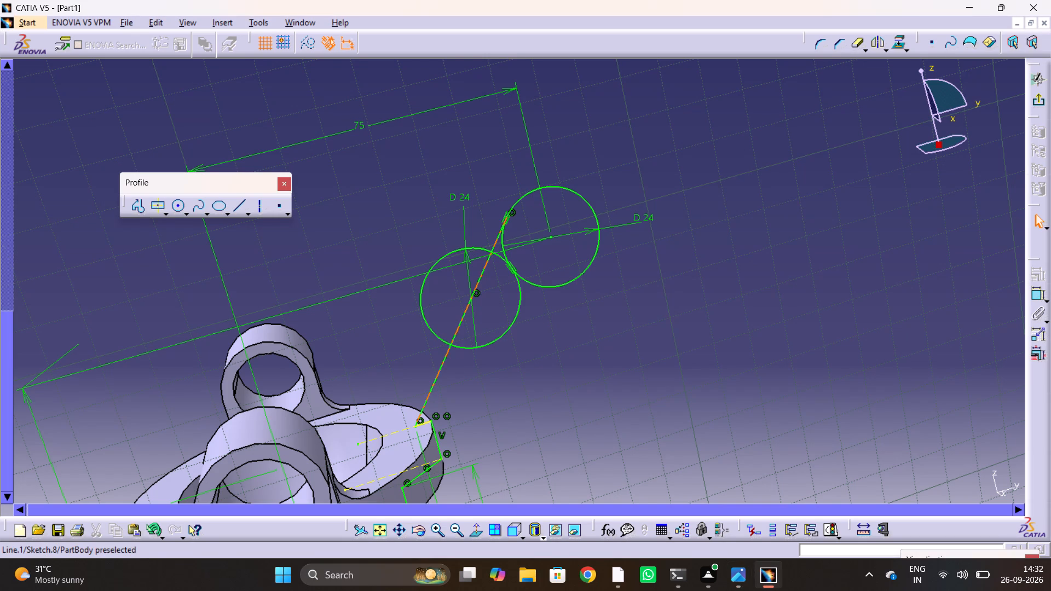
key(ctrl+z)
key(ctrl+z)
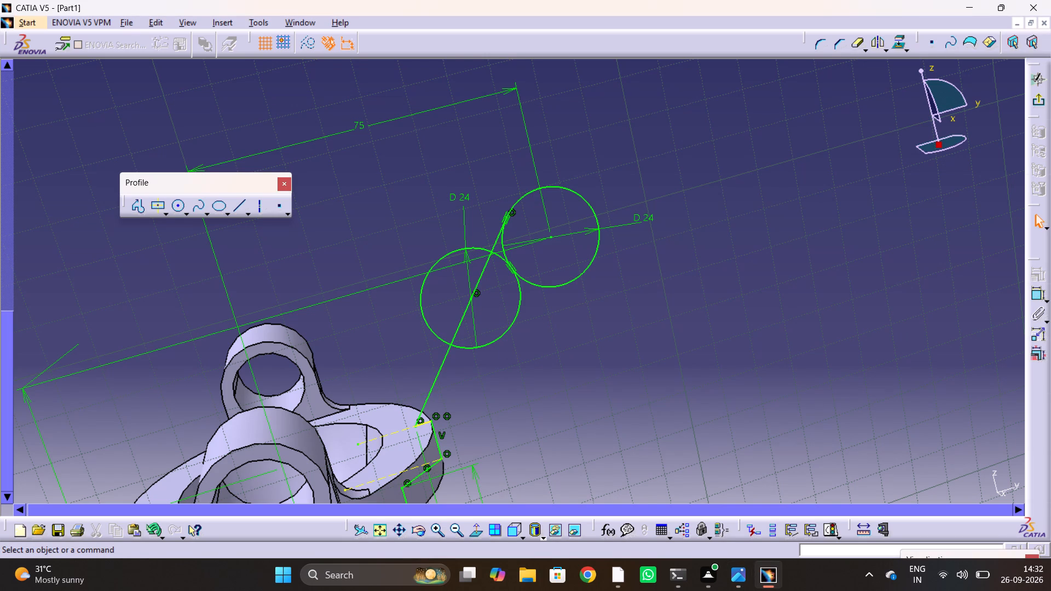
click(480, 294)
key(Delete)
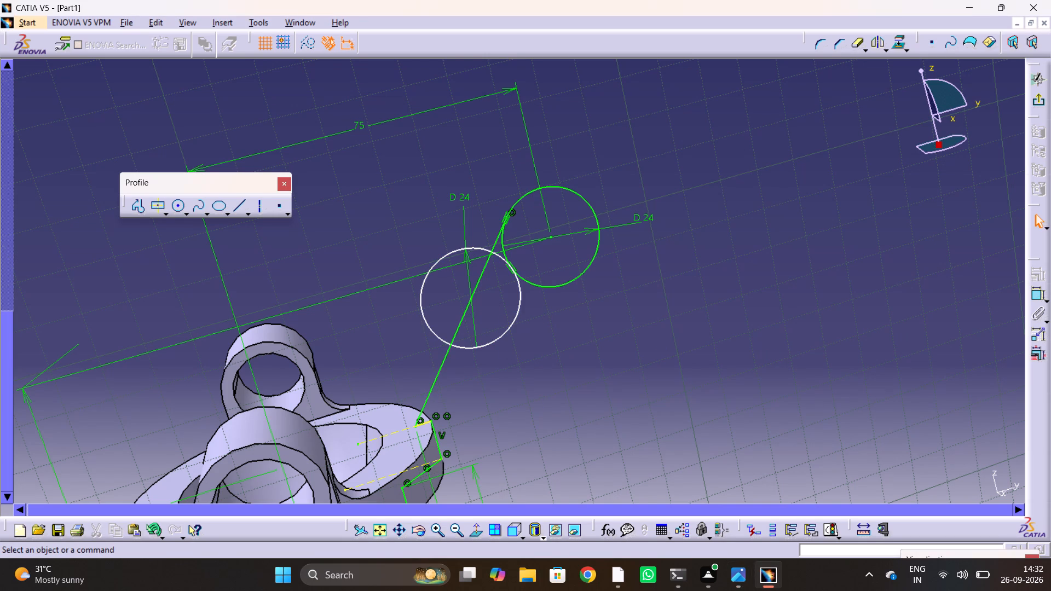
Move the transition circle up along the slanted line so that it still overlaps the fixed 24 mm circle.
drag(495, 342, 481, 333)
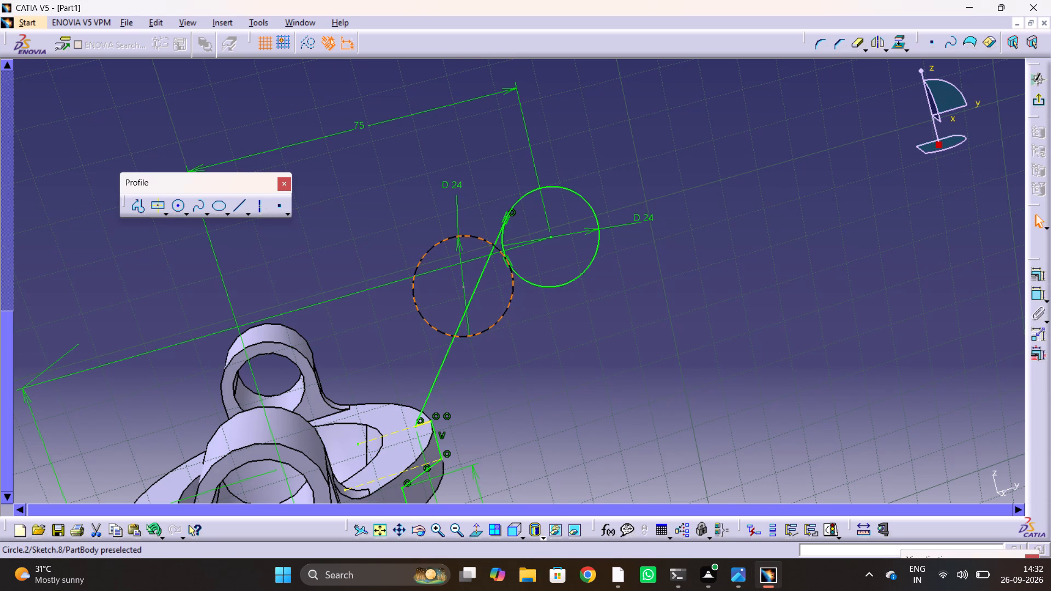
drag(481, 333, 481, 332)
click(626, 349)
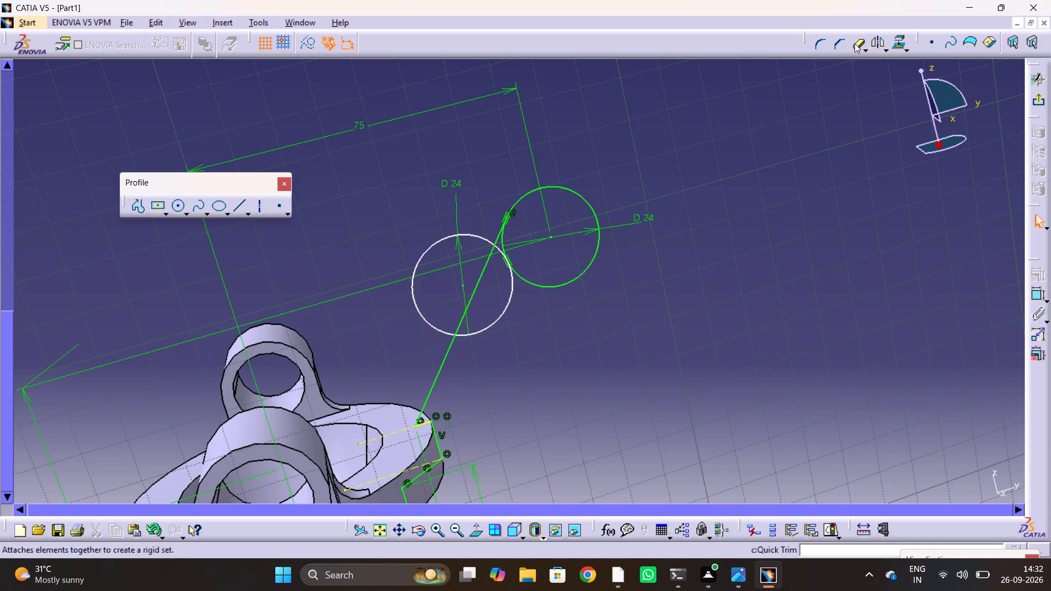
Quick Trim the transition circle and slanted line, keeping only the lower arc from the 24 mm circle and the line's lower part.
double_click(858, 40)
click(449, 237)
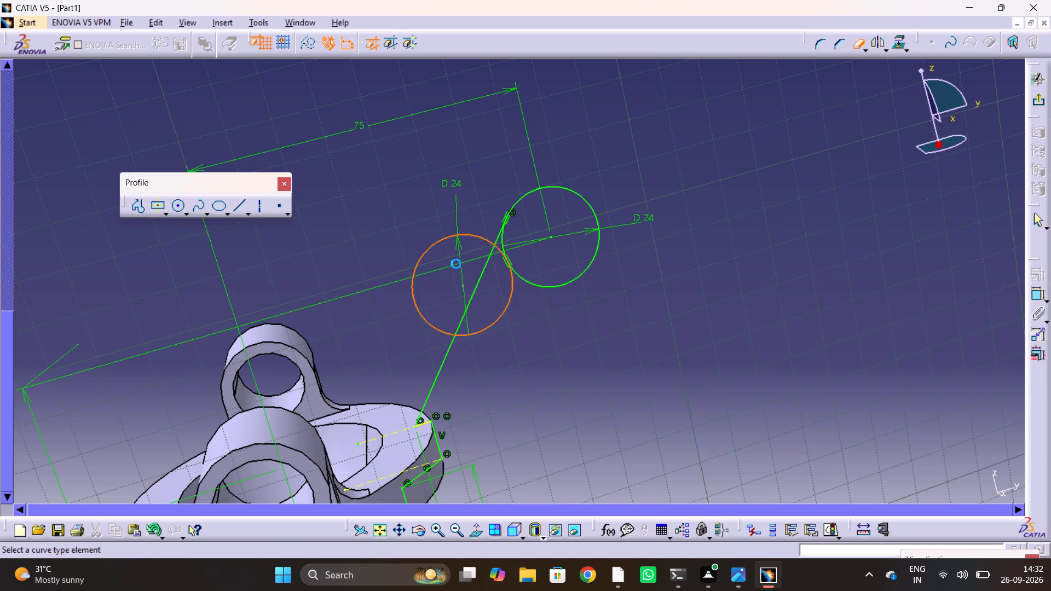
click(471, 292)
drag(496, 242, 498, 249)
click(498, 249)
click(518, 358)
key(Escape)
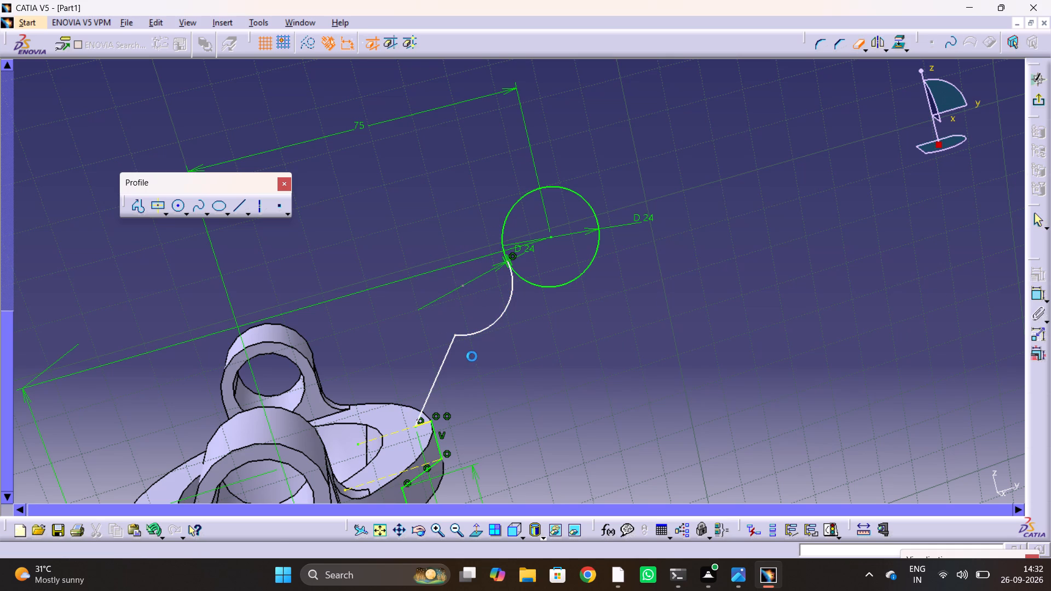
key(Escape)
key(Escape)
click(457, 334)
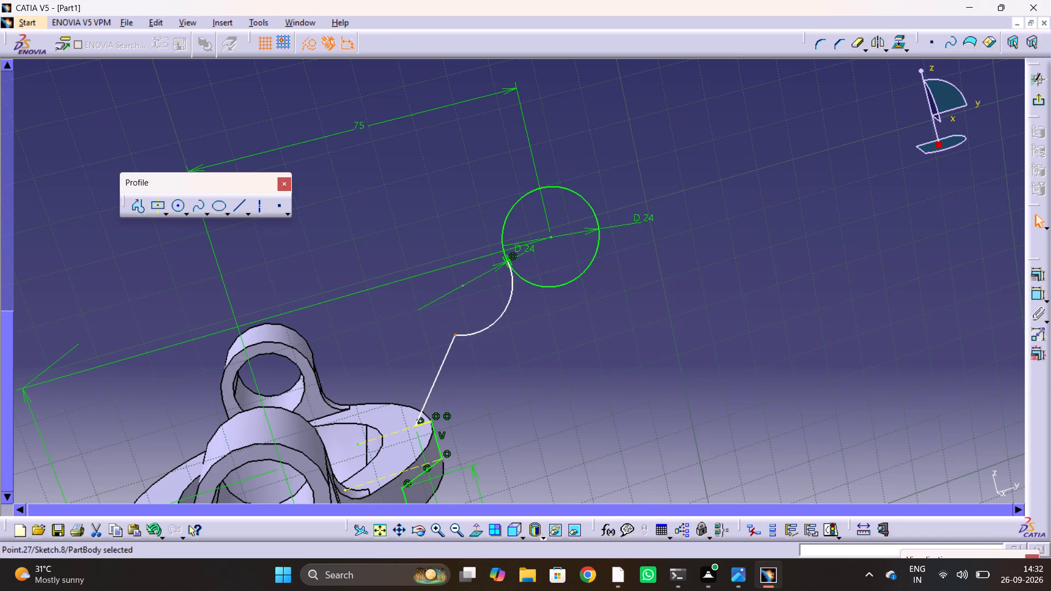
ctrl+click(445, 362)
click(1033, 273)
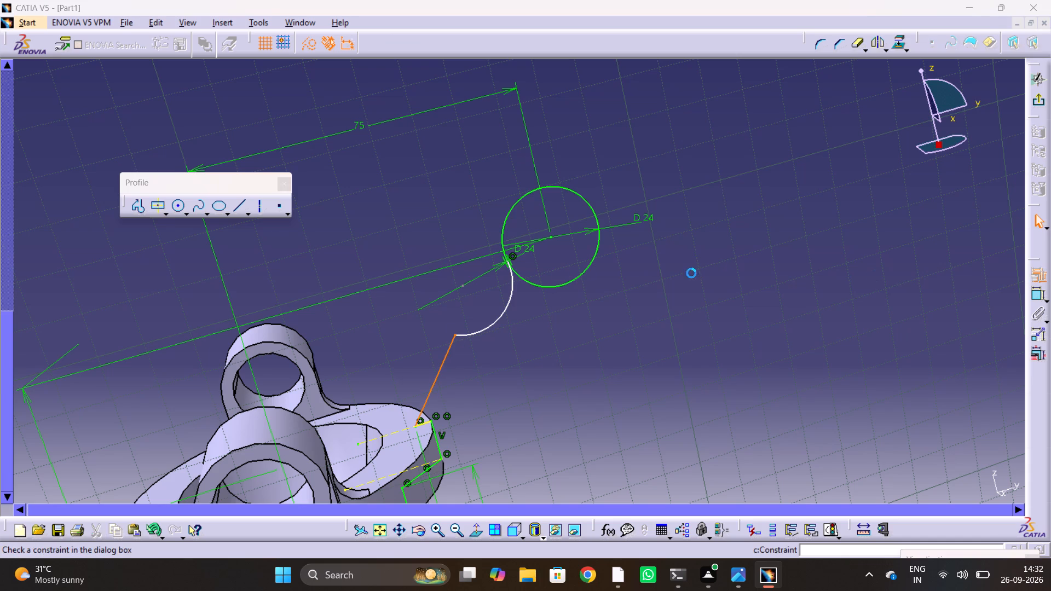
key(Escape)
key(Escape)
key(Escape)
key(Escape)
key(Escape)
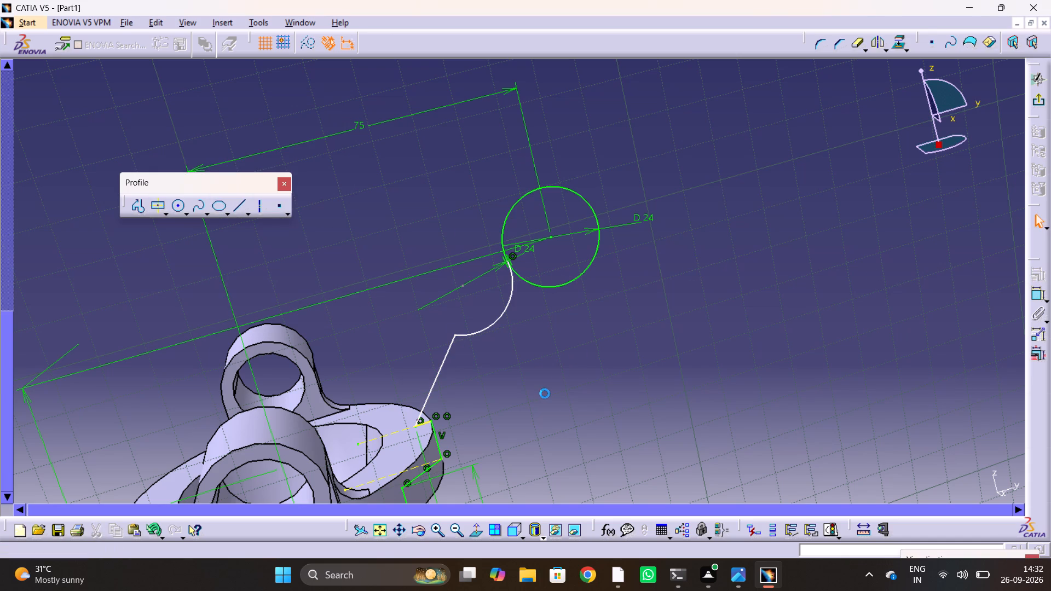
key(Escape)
Compare the profile with the 2.png drawing and move the trimmed transition arc slightly upward, closer to the drawing's shape.
middle_drag(531, 397, 489, 285)
middle_drag(481, 303, 427, 321)
drag(474, 305, 427, 321)
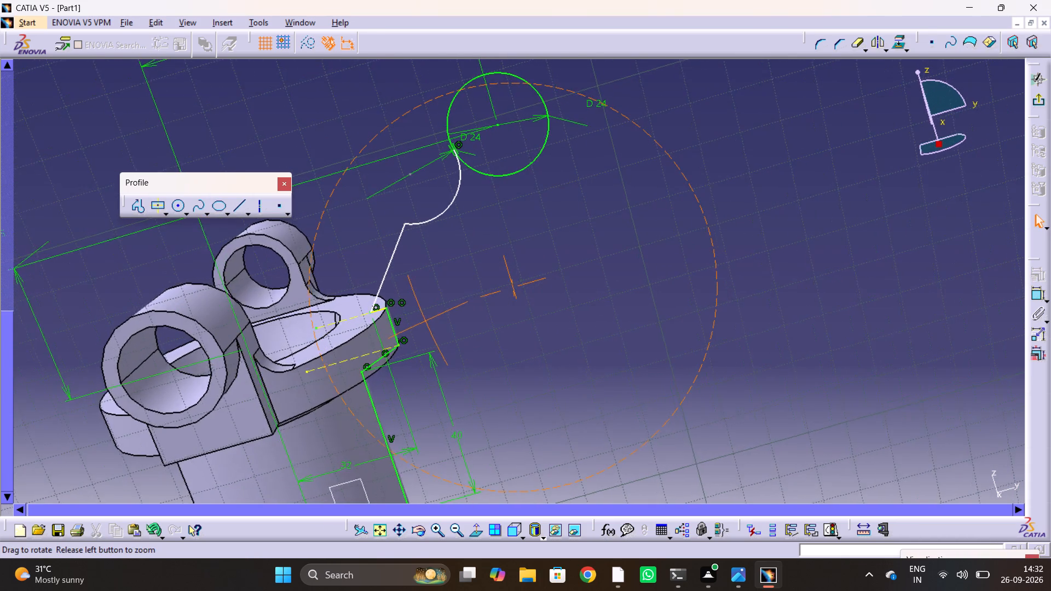
middle_drag(427, 321, 472, 283)
drag(427, 321, 472, 283)
ctrl+middle_drag(471, 347, 501, 394)
middle_drag(493, 390, 473, 367)
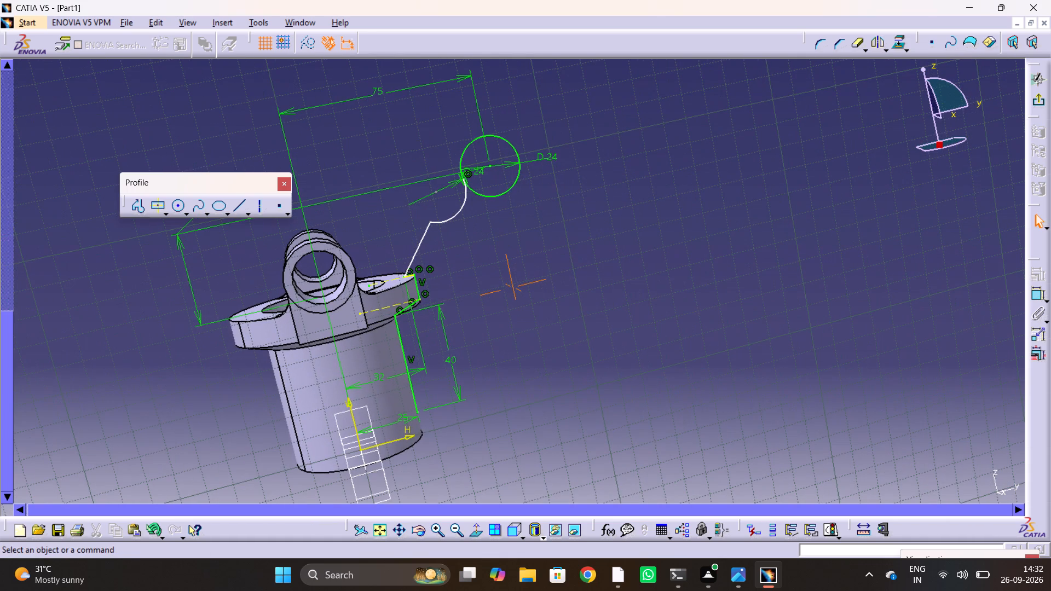
key(alt+Tab)
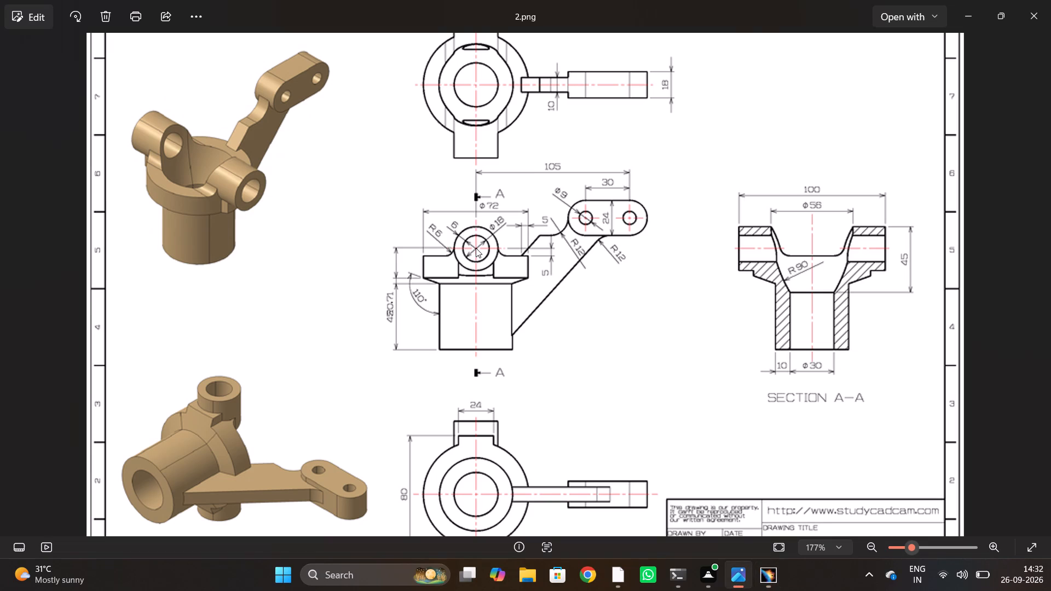
key(alt+Tab)
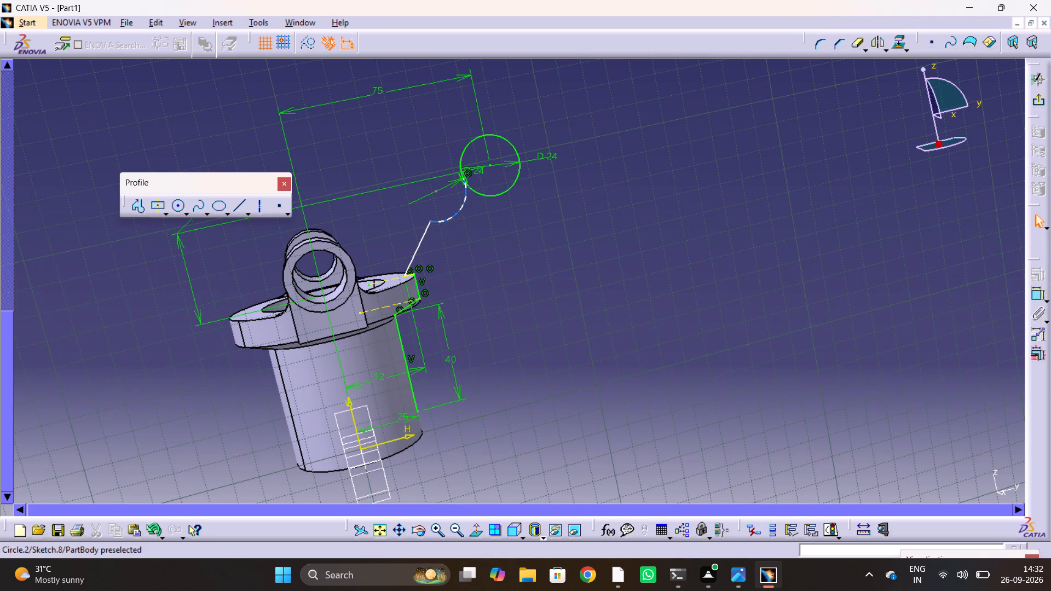
drag(458, 212, 453, 200)
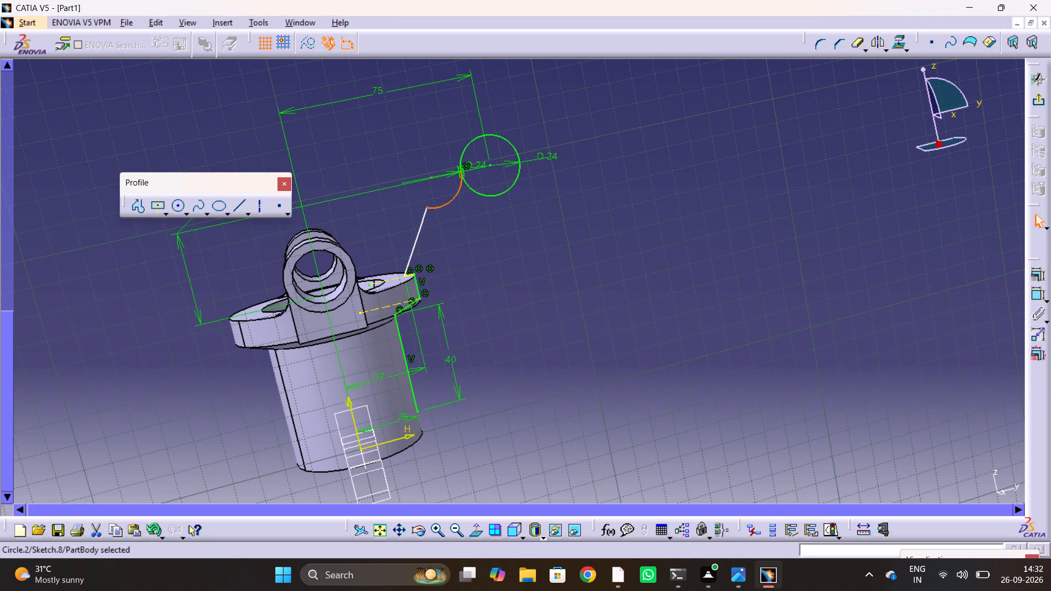
click(501, 253)
Sketch a slanted line from the 40 mm vertical line's lower end up past the 24 mm circle, deleting the surplus second segment.
key(alt+Tab)
key(alt+Tab)
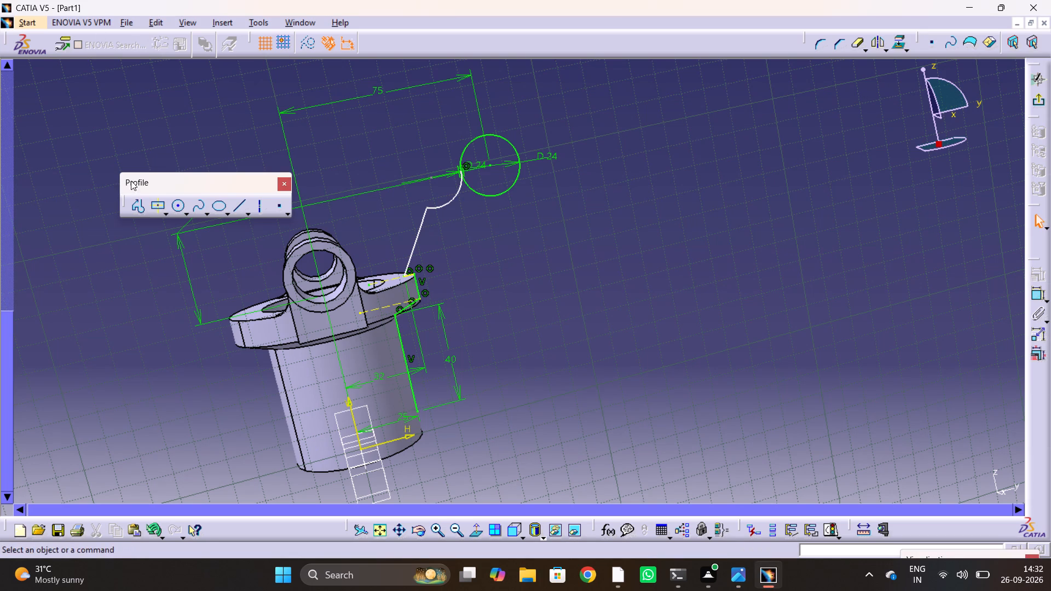
click(136, 197)
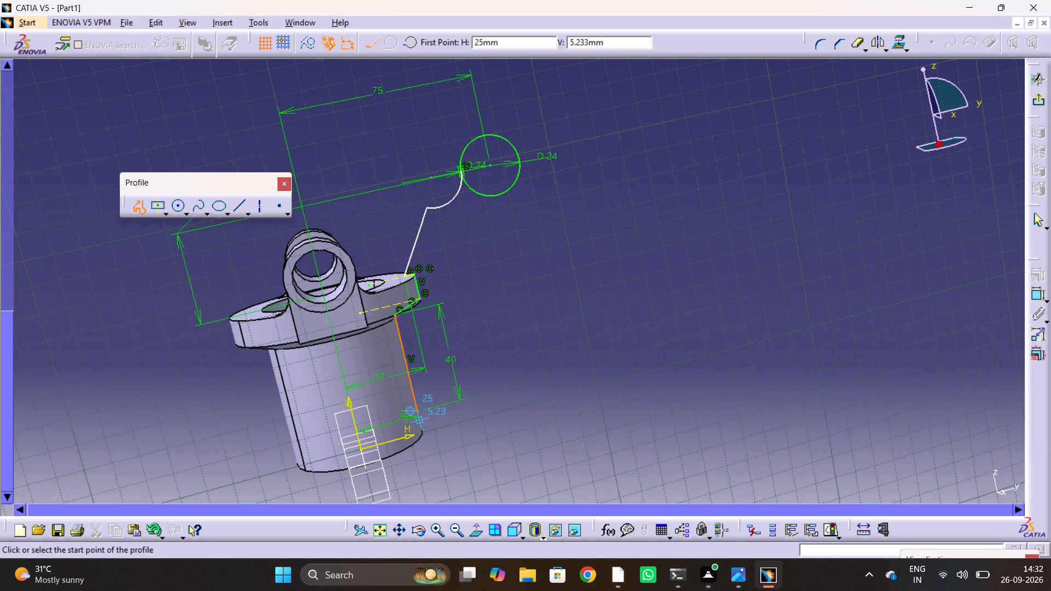
click(417, 411)
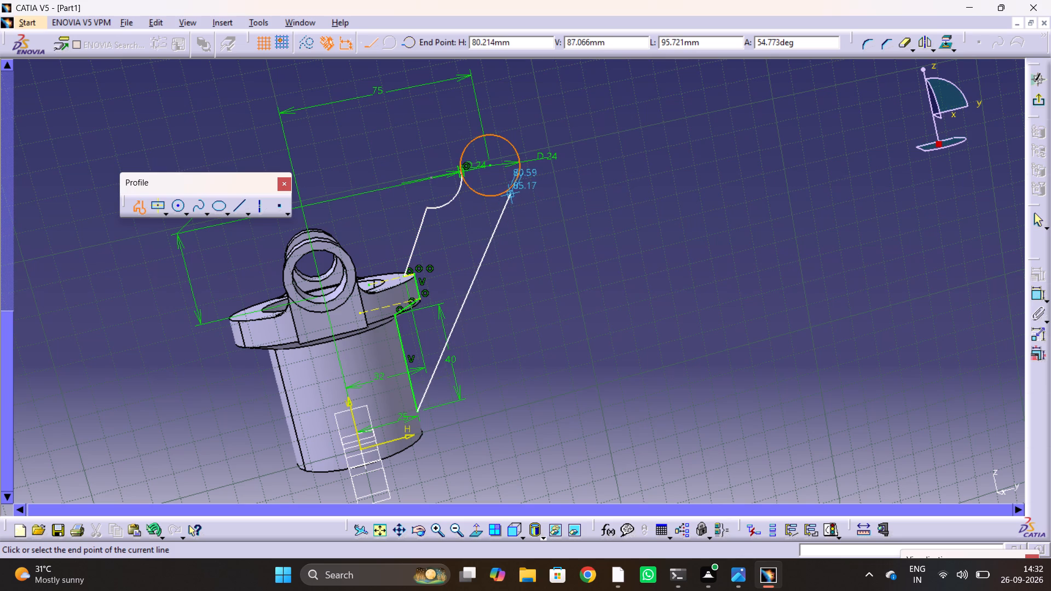
key(alt+Tab)
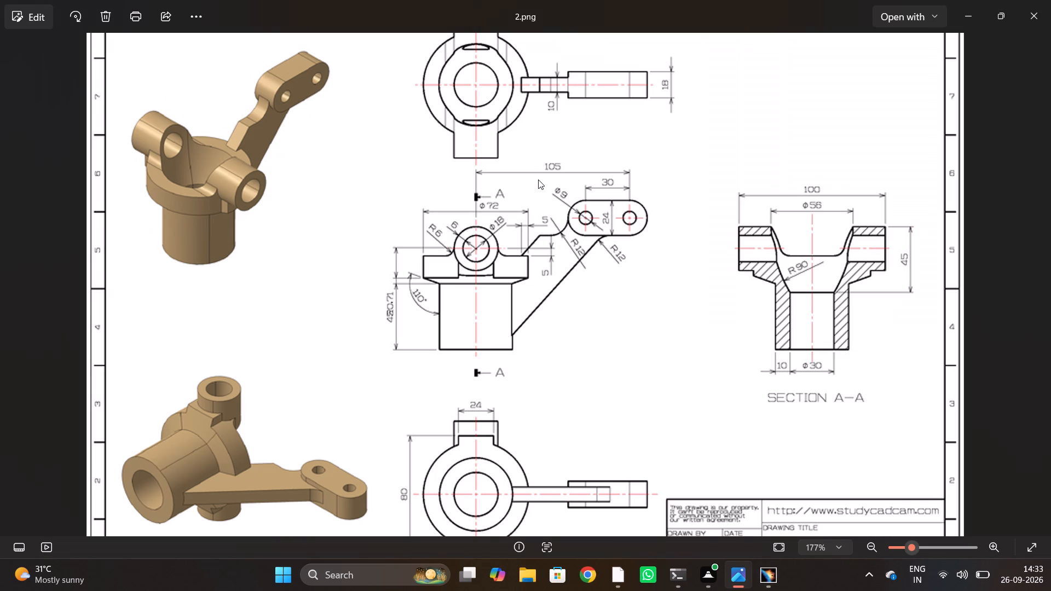
key(alt+Tab)
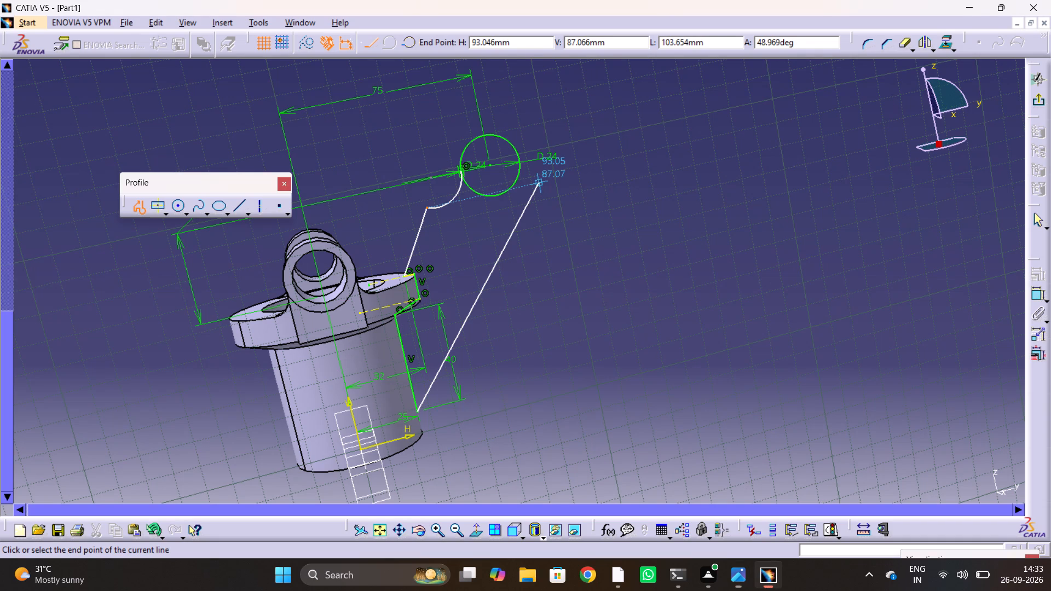
key(alt+Tab)
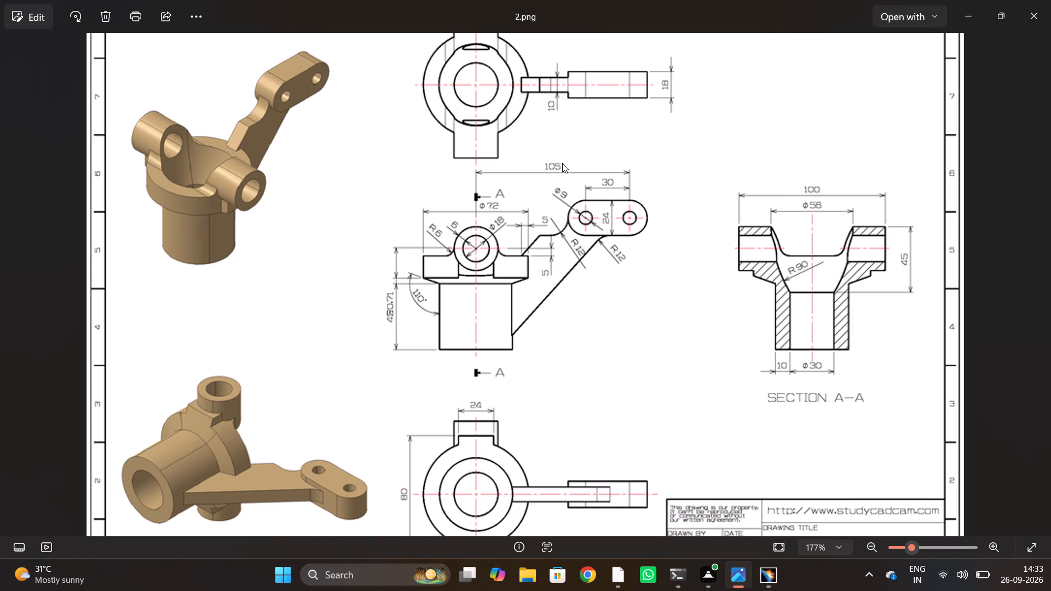
key(alt+Tab)
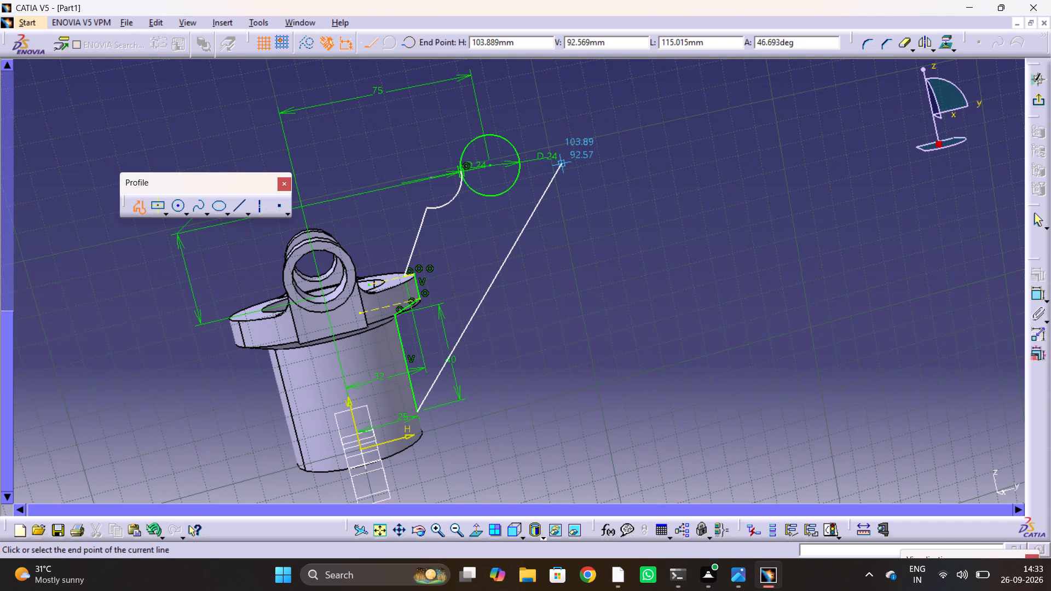
click(550, 167)
click(524, 287)
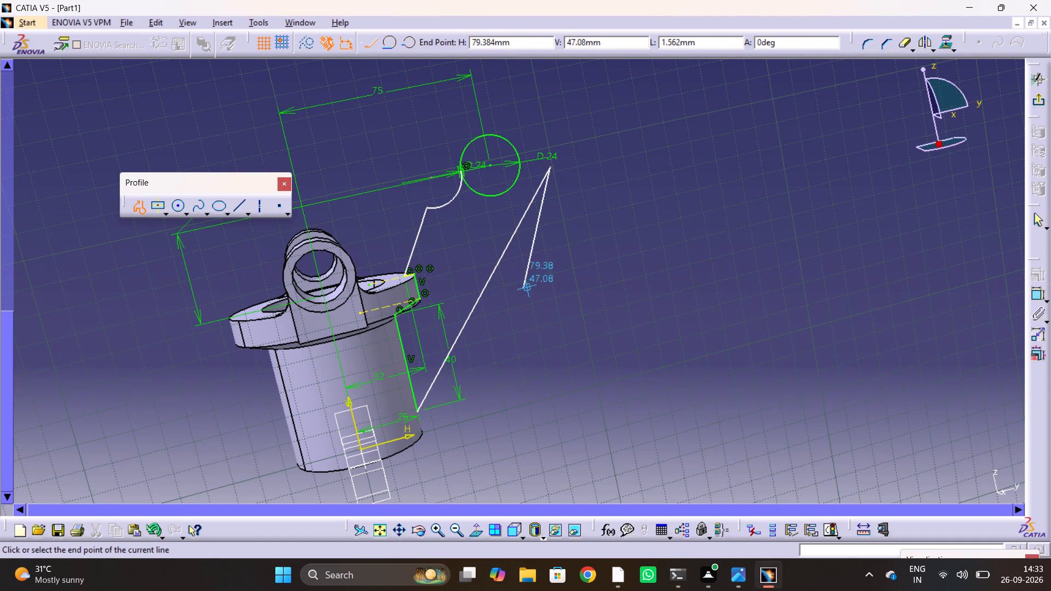
key(Escape)
key(Escape)
key(Escape)
key(Escape)
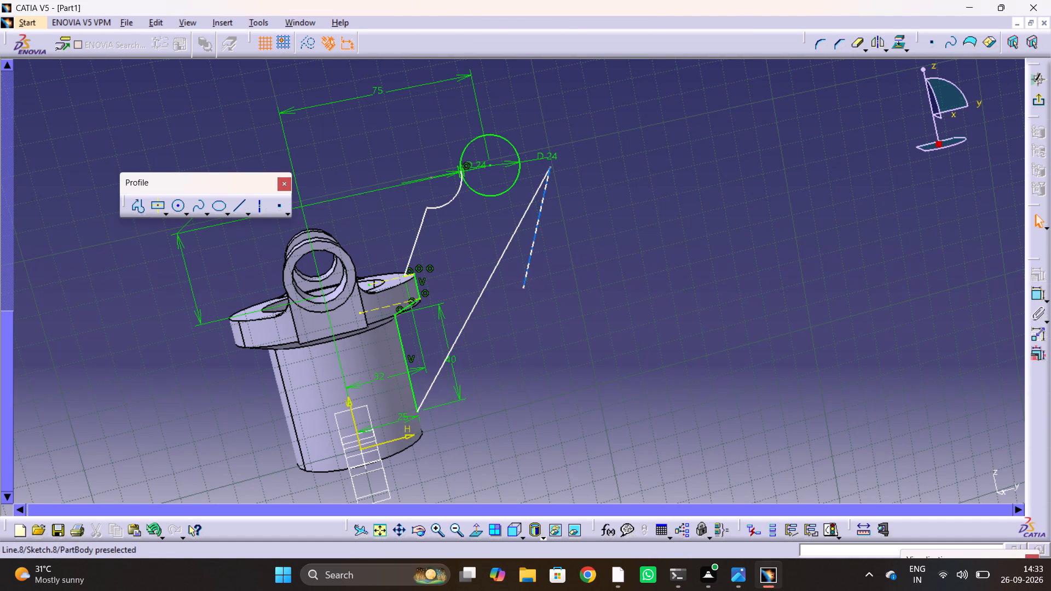
click(524, 279)
key(Delete)
Examine the junction between the trimmed arc and the 24 mm circle up close.
middle_drag(524, 215, 478, 237)
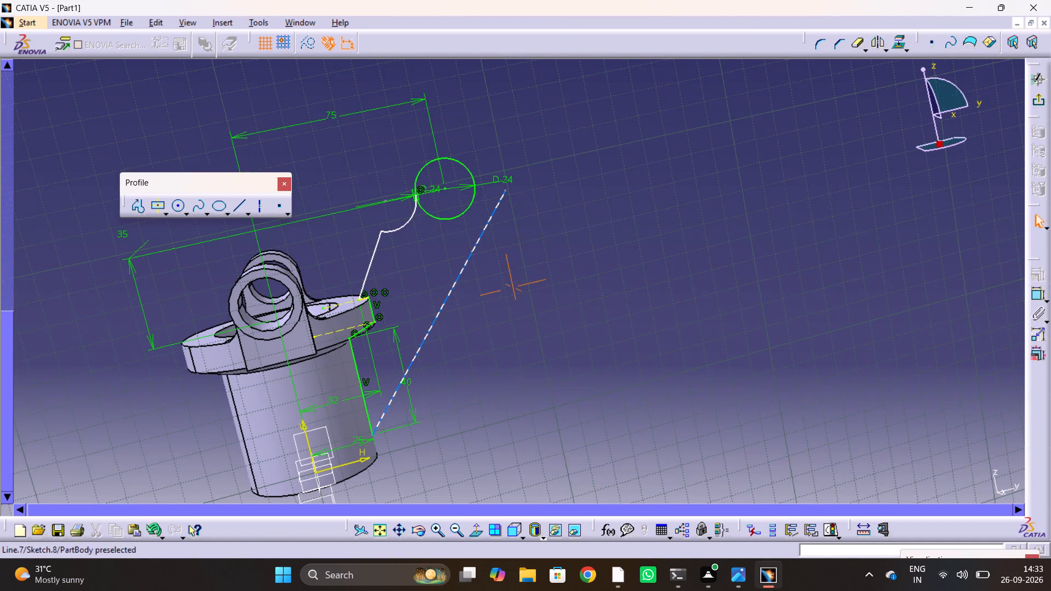
middle_drag(478, 237, 484, 235)
middle_drag(534, 228, 481, 288)
drag(529, 230, 477, 288)
ctrl+middle_drag(521, 200, 607, 168)
middle_drag(448, 259, 601, 221)
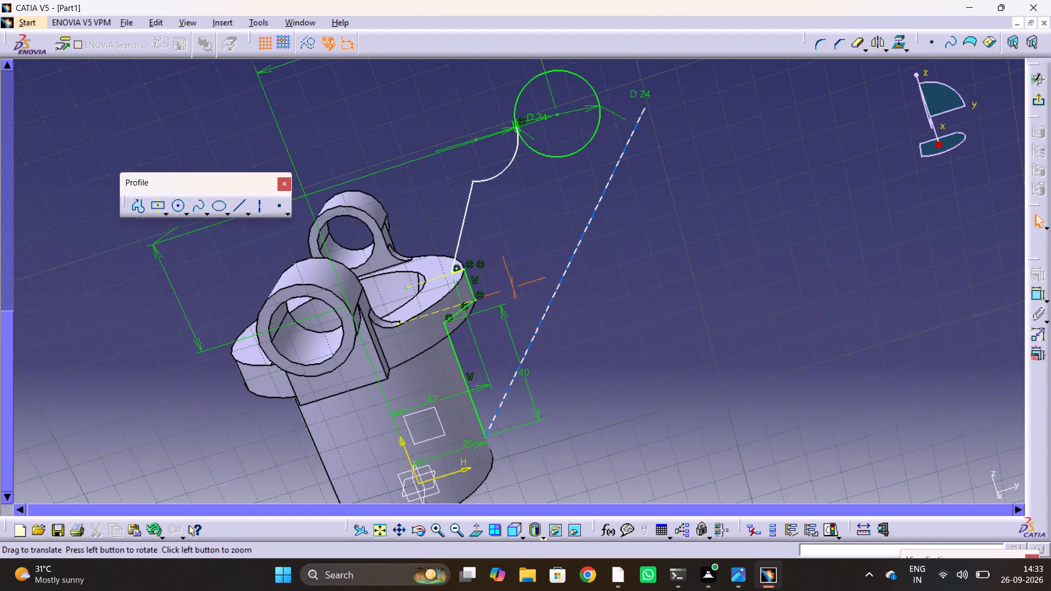
middle_drag(601, 221, 603, 220)
click(483, 192)
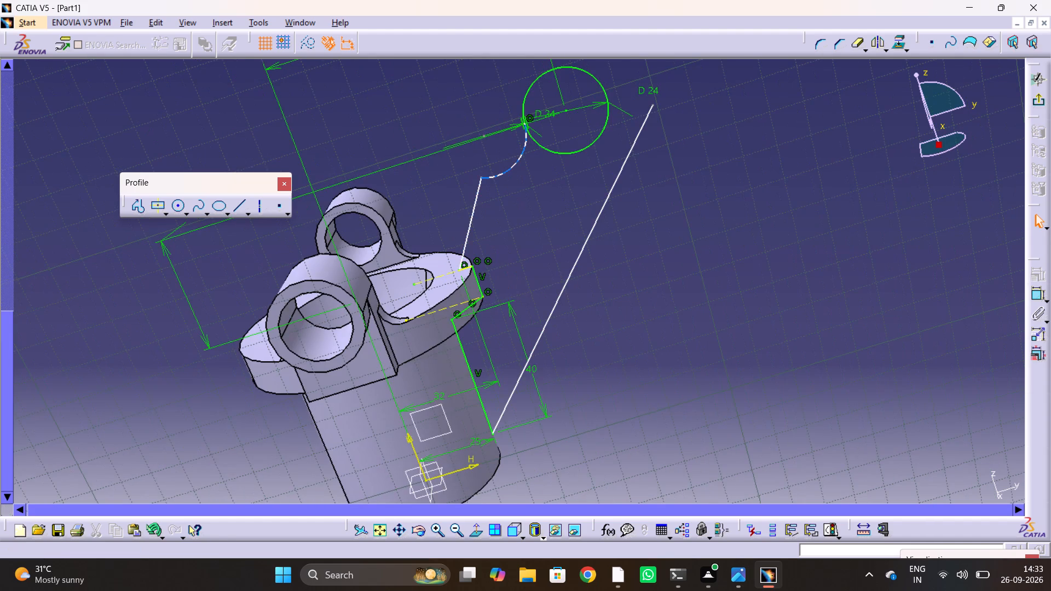
ctrl+middle_drag(528, 126, 535, 103)
middle_drag(542, 103, 529, 281)
ctrl+middle_drag(523, 219, 553, 149)
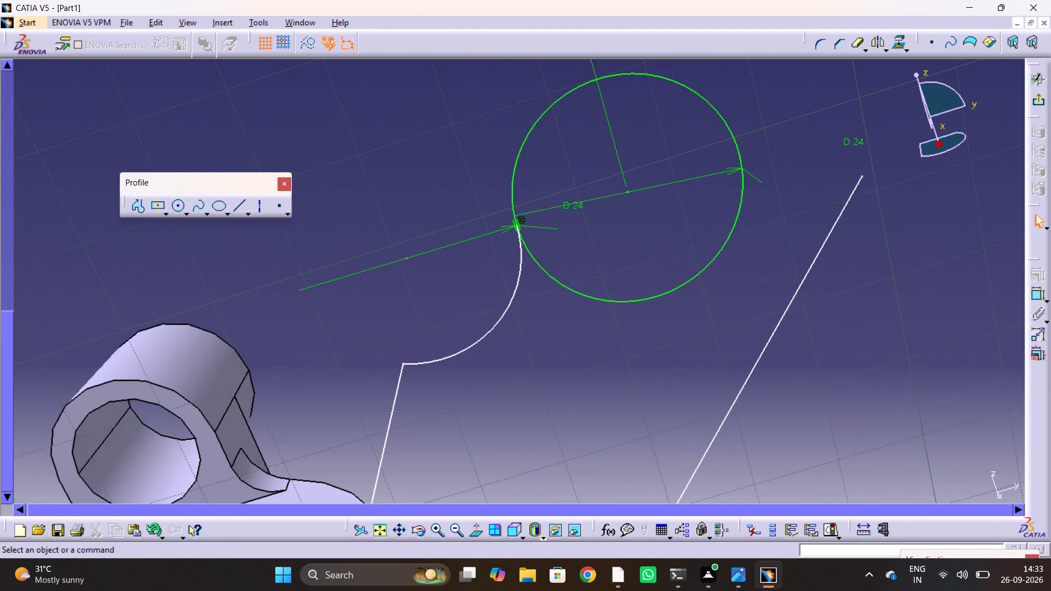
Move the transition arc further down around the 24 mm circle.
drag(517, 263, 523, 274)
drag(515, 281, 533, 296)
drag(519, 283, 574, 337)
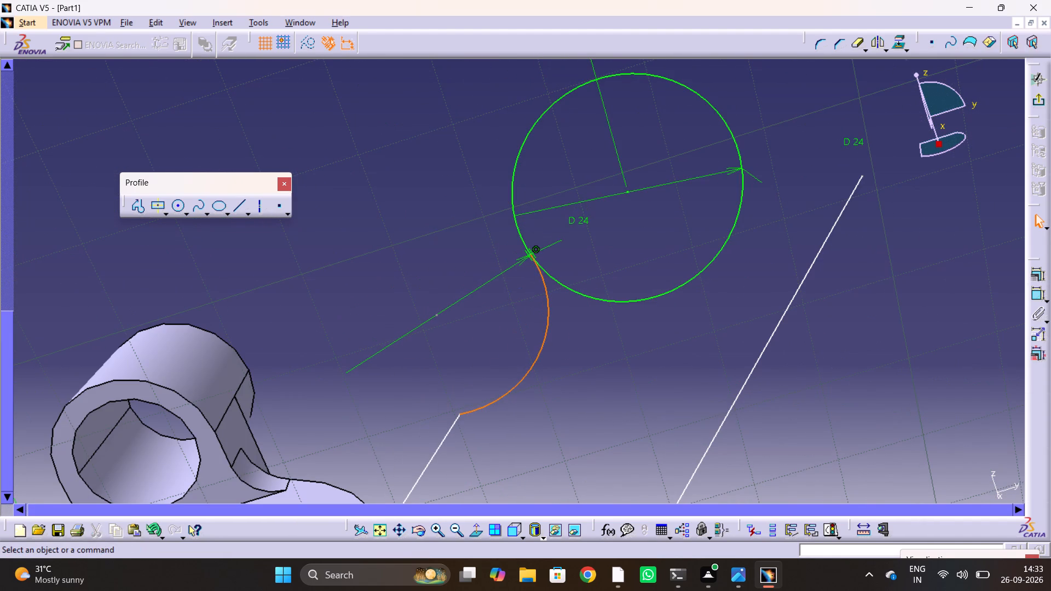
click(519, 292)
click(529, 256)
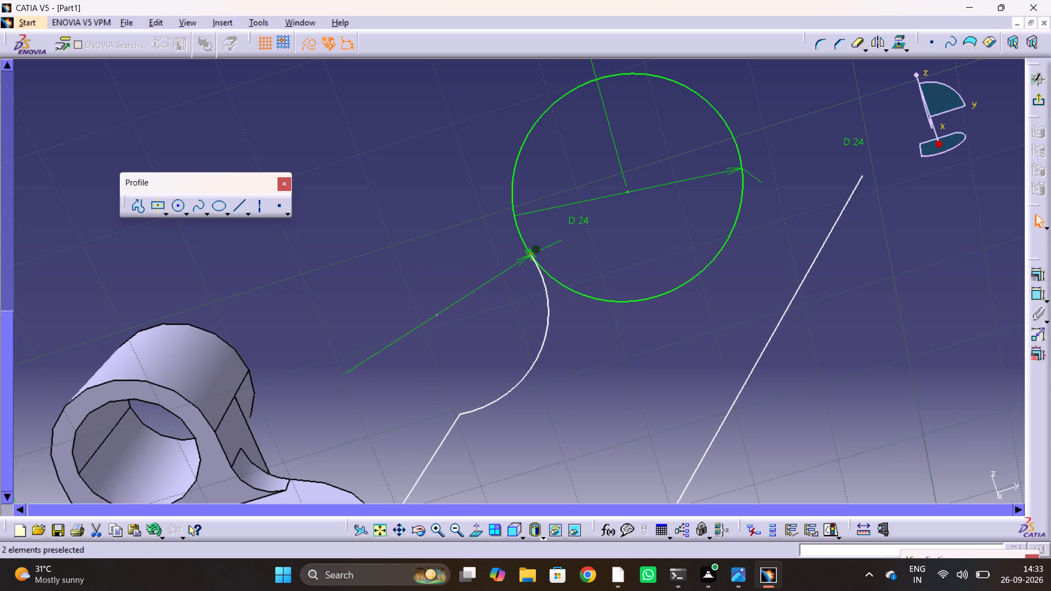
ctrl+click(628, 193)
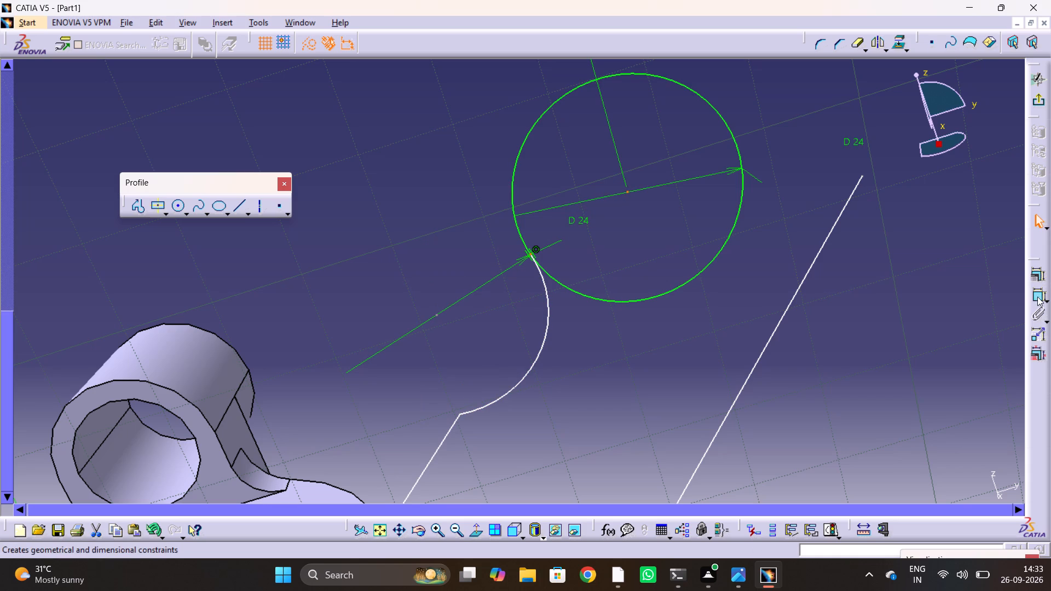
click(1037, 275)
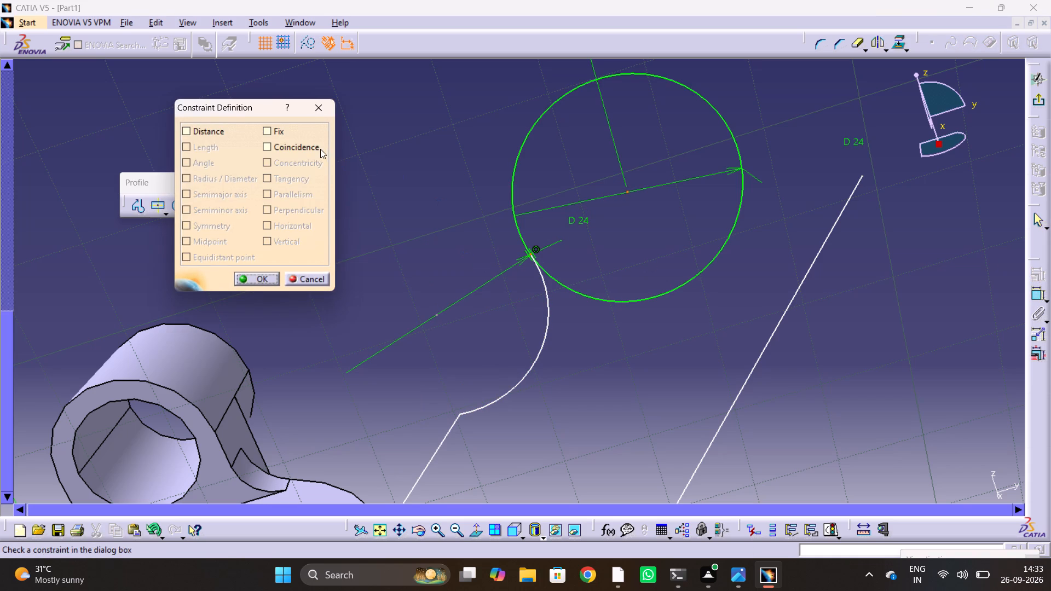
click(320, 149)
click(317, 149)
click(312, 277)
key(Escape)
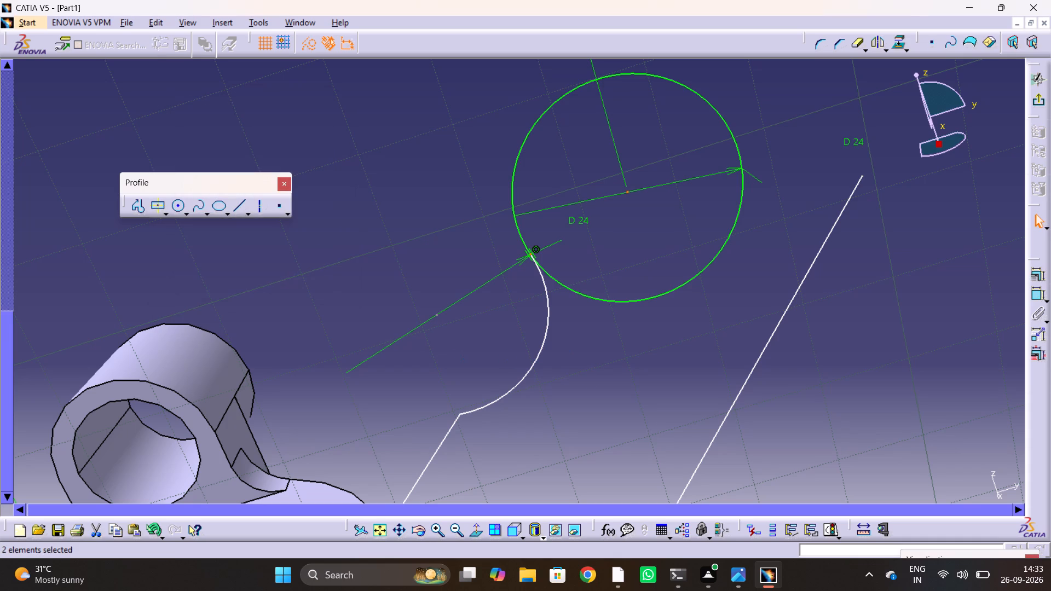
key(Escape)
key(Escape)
Move the transition arc back up around the 24 mm circle.
drag(545, 334, 516, 271)
middle_drag(558, 355, 407, 183)
click(440, 257)
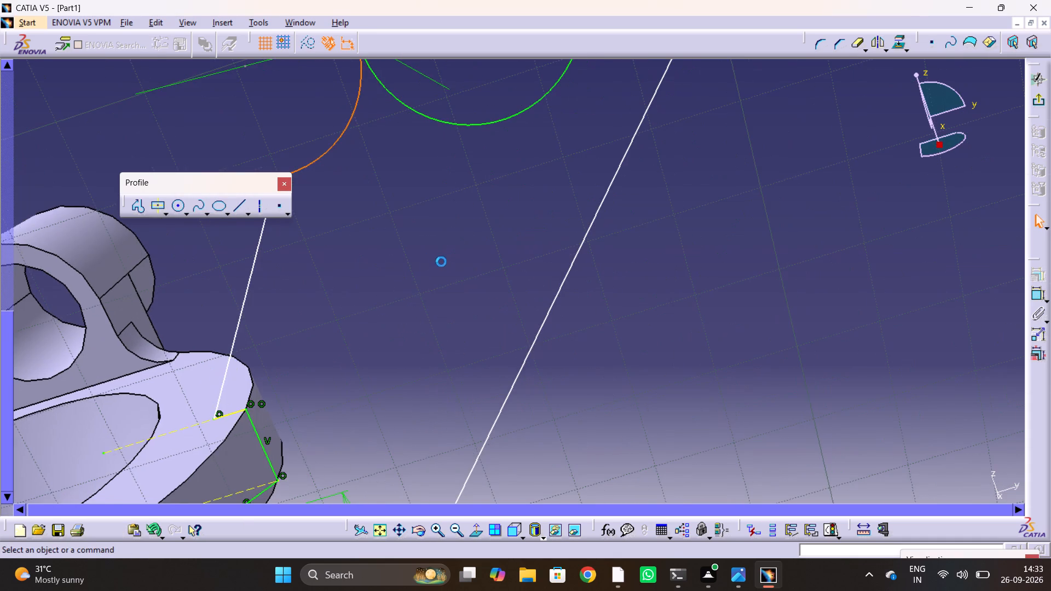
Sketch a horizontal line from the bottom of the 24 mm circle outward past the long slanted line.
ctrl+middle_drag(482, 273, 521, 328)
middle_drag(680, 257, 668, 410)
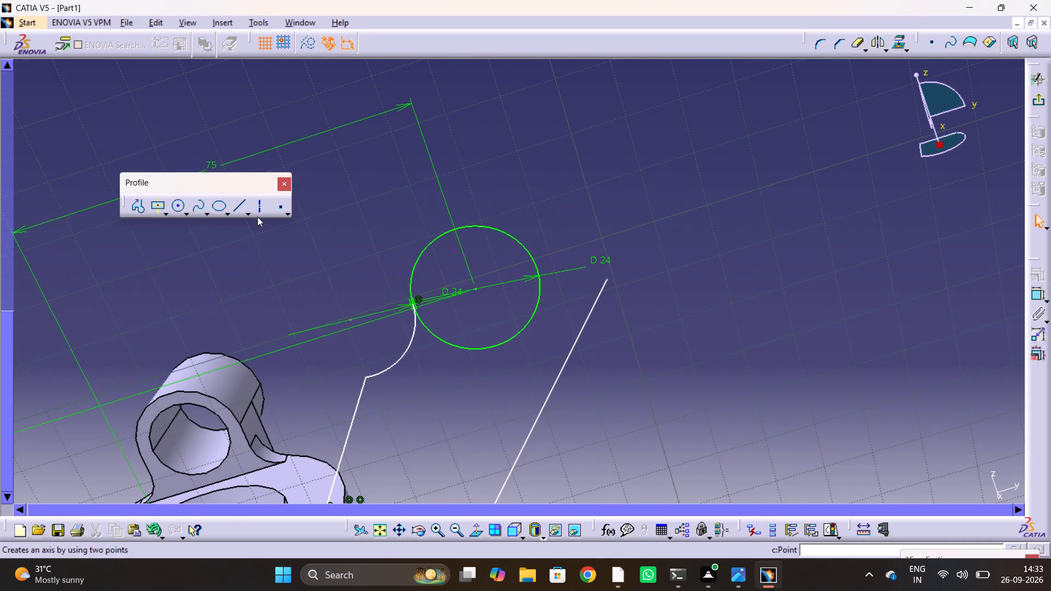
click(240, 208)
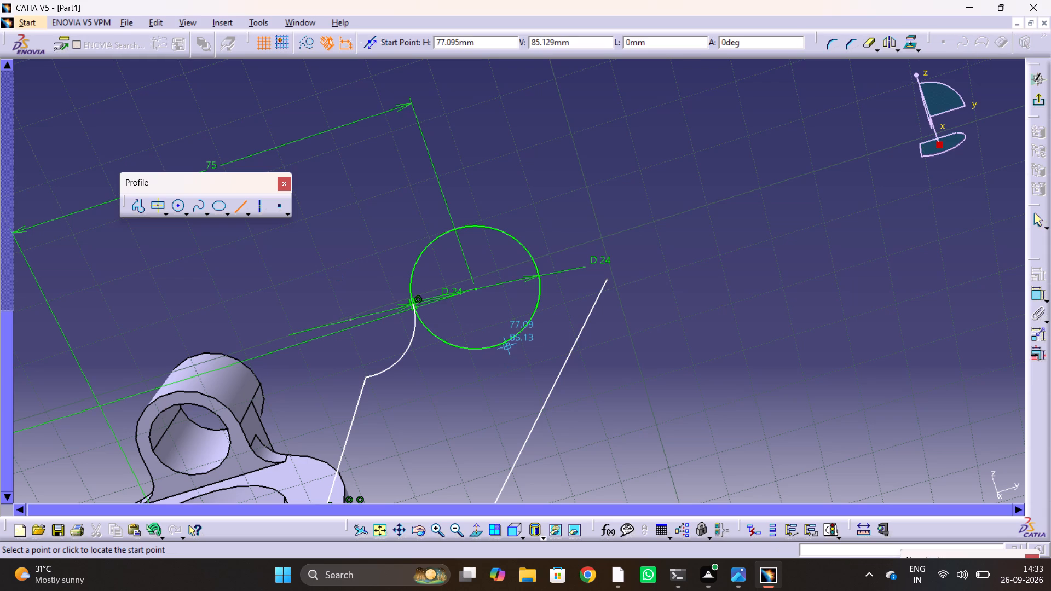
click(495, 349)
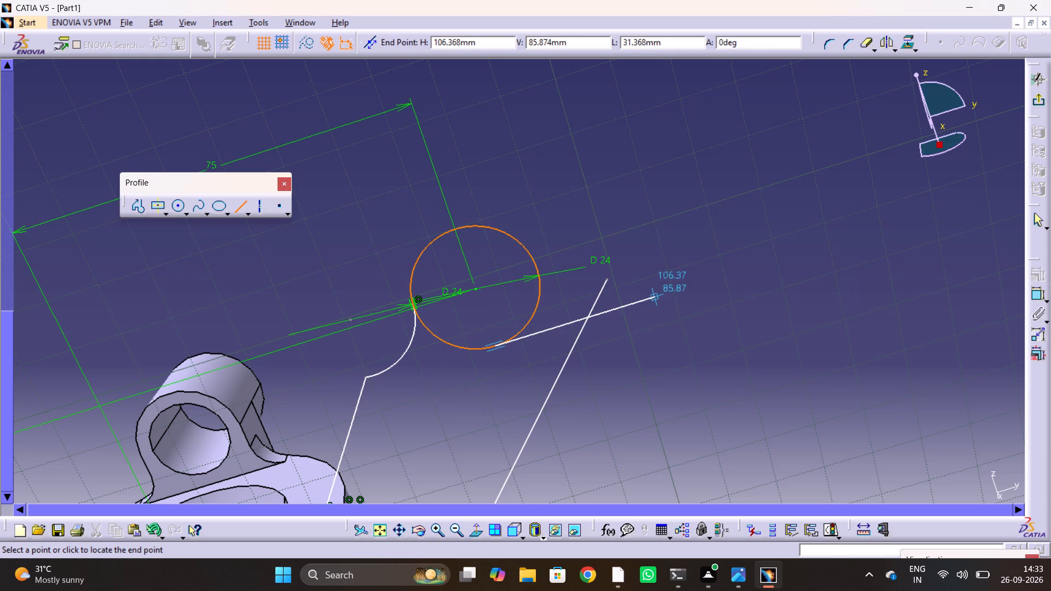
click(665, 289)
key(Escape)
key(Escape)
Examine the whole arm profile against the front view of the 2.png drawing.
middle_drag(562, 427, 535, 244)
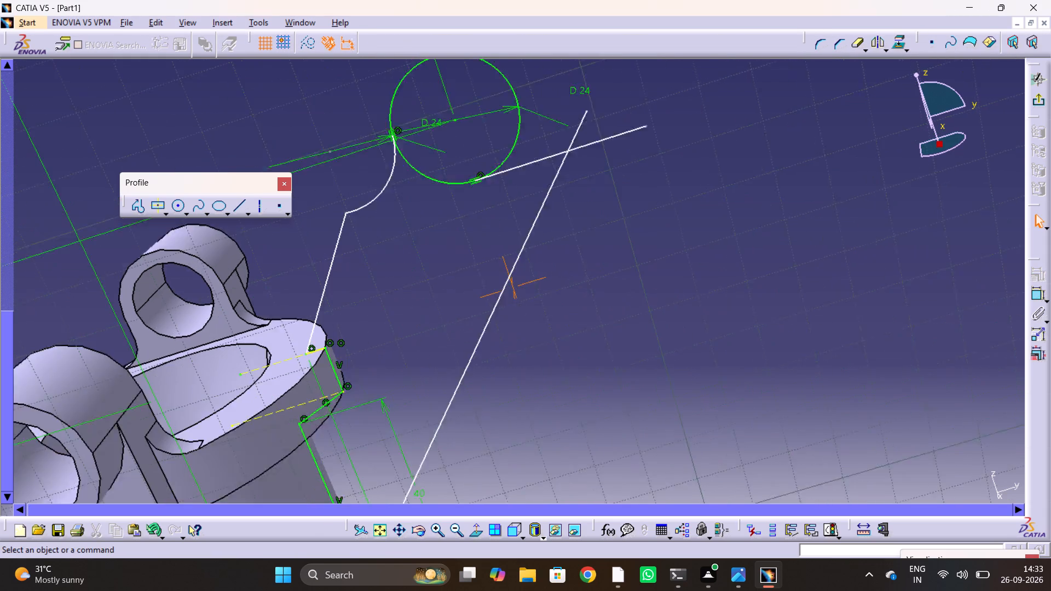
middle_drag(535, 244, 532, 237)
ctrl+middle_drag(550, 242, 556, 316)
middle_drag(532, 316, 467, 150)
drag(522, 318, 467, 150)
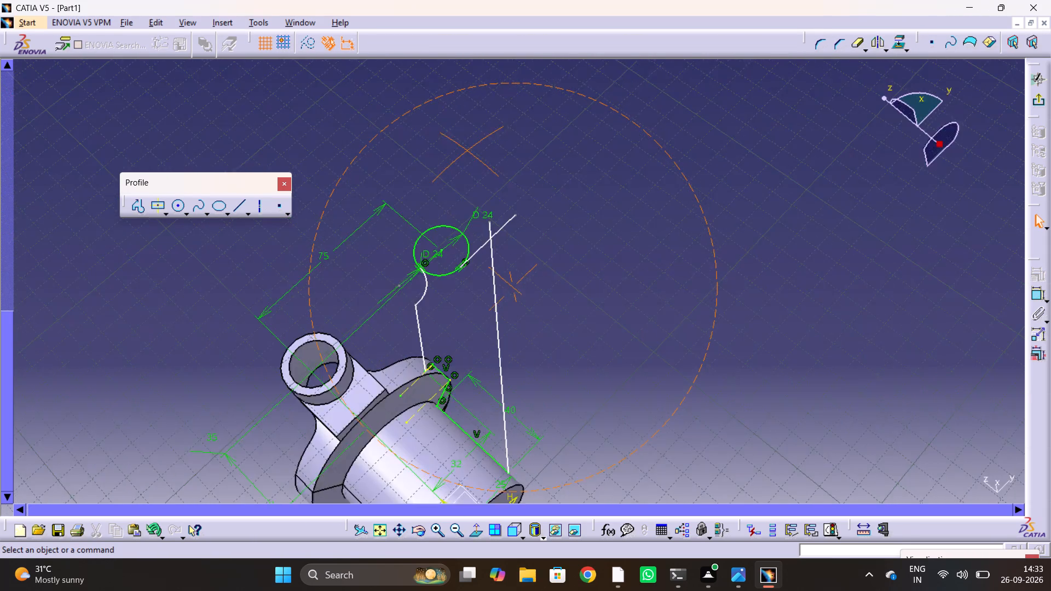
drag(467, 150, 592, 212)
middle_drag(467, 150, 594, 212)
scroll(576, 348, down, 1)
middle_drag(573, 350, 542, 355)
drag(552, 353, 542, 355)
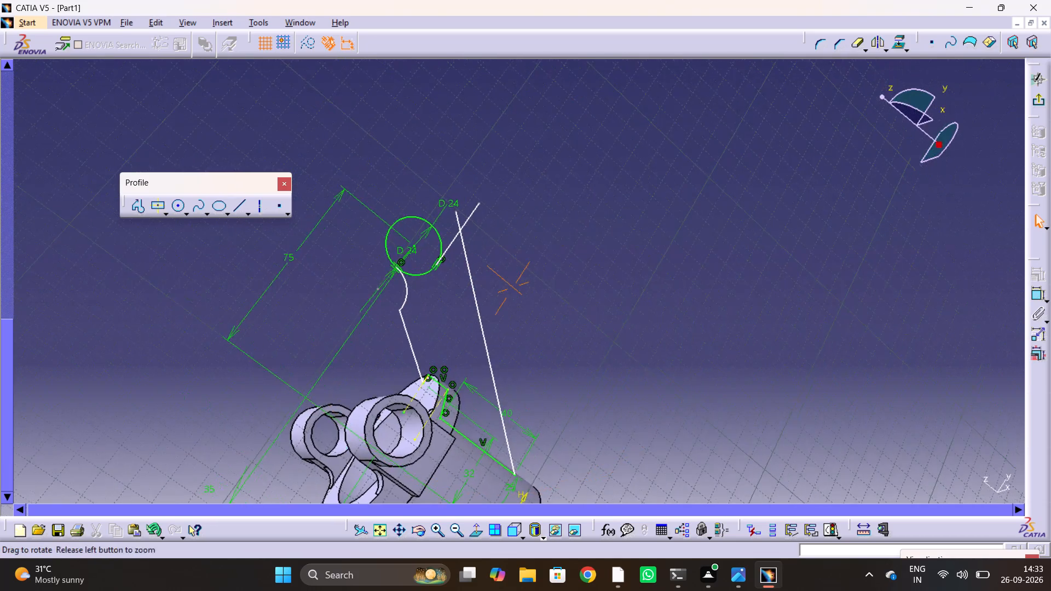
drag(542, 355, 299, 427)
middle_drag(542, 355, 310, 413)
middle_drag(530, 177, 802, 208)
drag(530, 177, 802, 208)
key(alt+Tab)
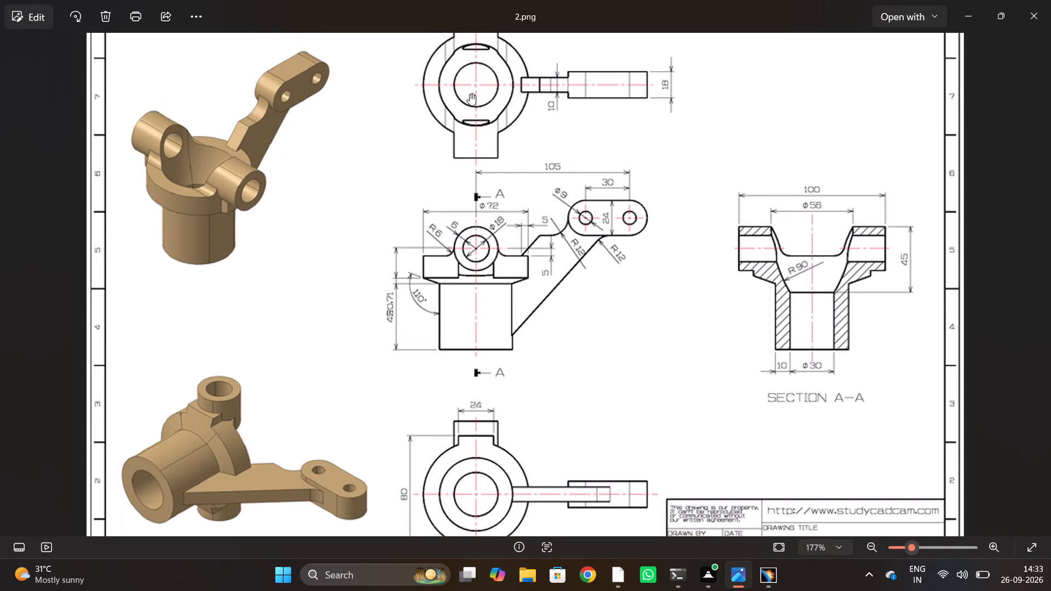
key(alt+Tab)
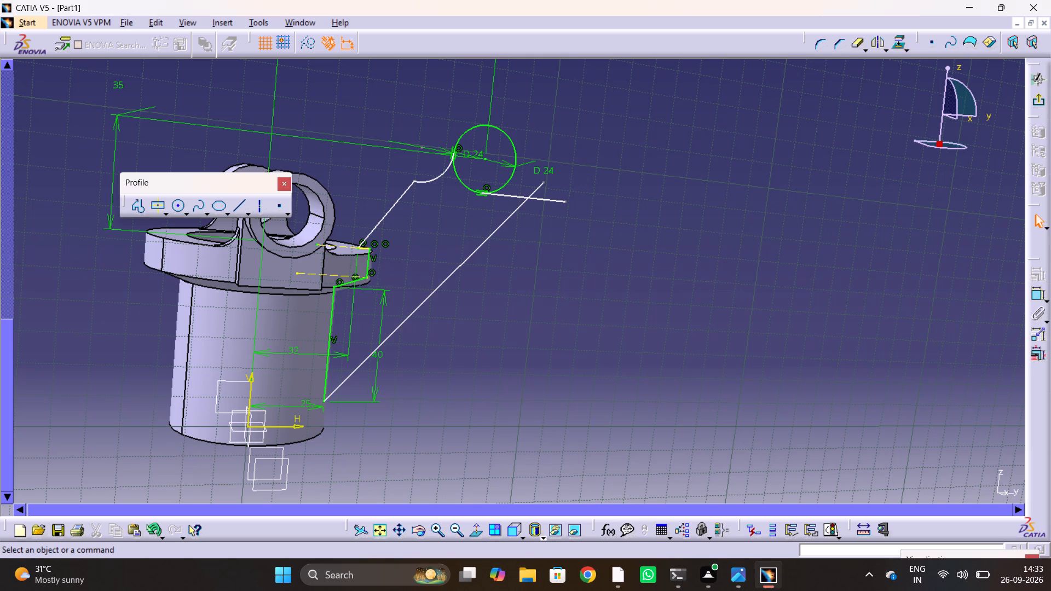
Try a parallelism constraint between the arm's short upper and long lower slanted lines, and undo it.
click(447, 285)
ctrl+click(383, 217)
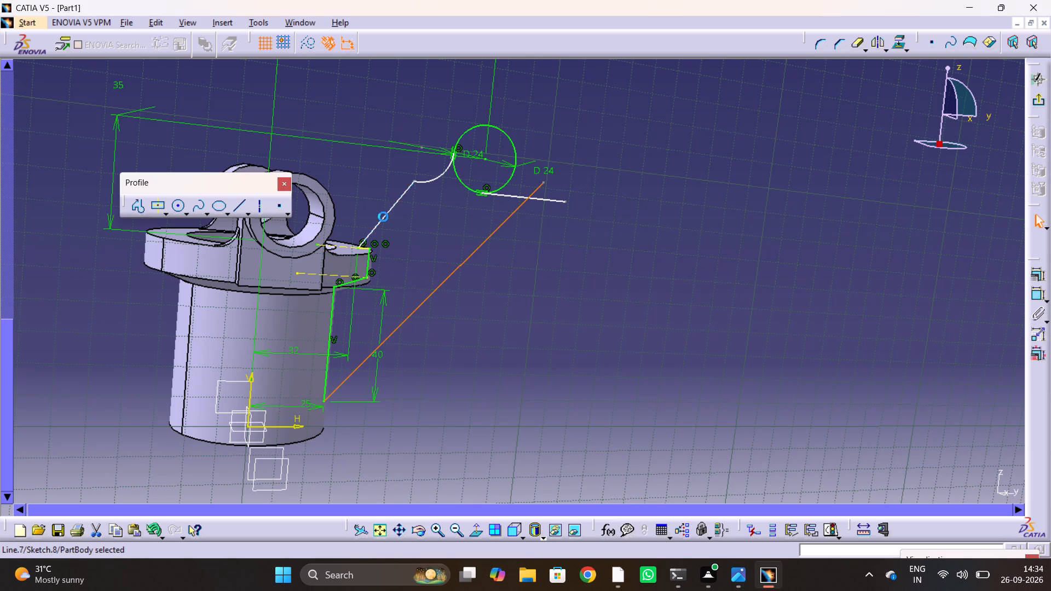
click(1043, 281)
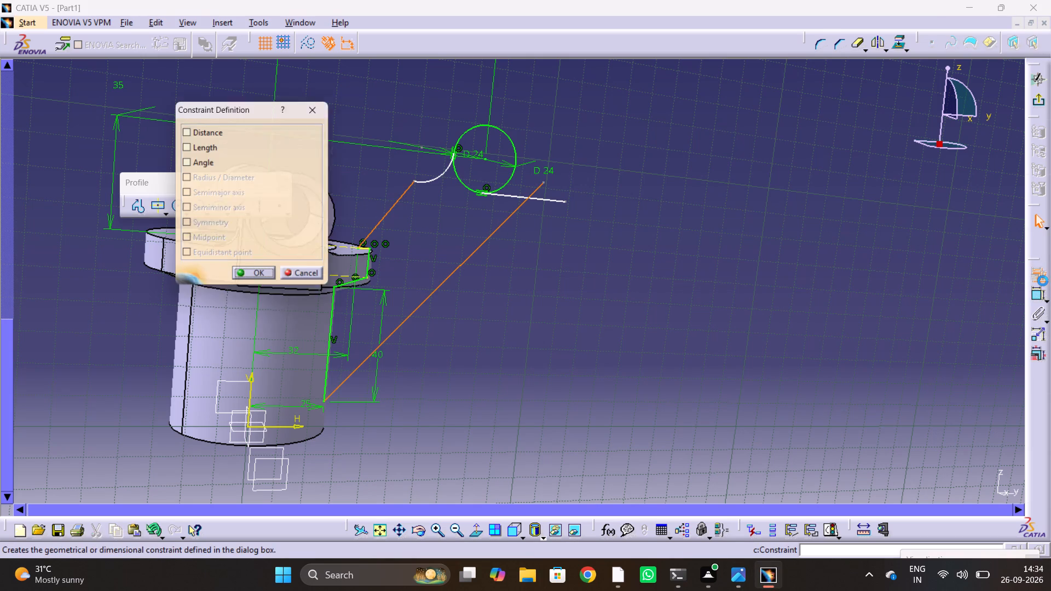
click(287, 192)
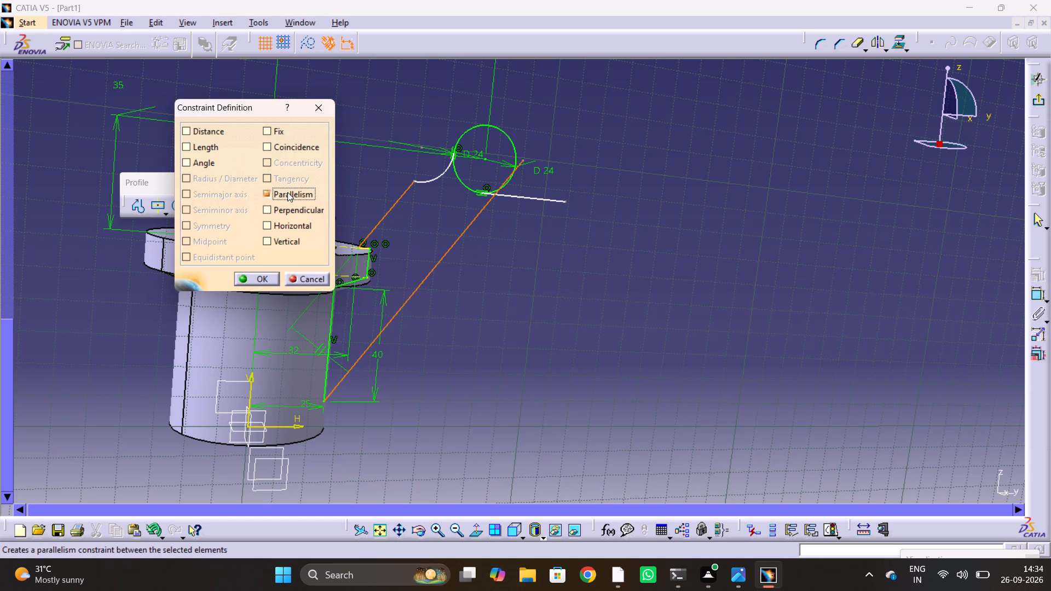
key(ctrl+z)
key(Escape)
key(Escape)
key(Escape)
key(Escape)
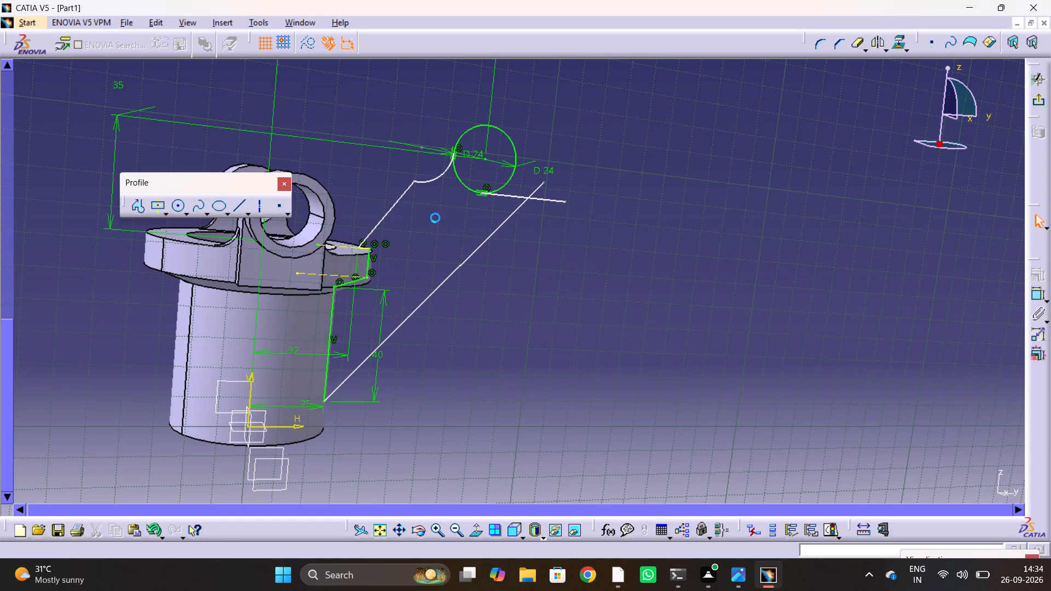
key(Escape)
Reshape the junction between the short upper slanted line and the transition arc, moving it slightly lower and toward the hub.
drag(413, 186, 431, 195)
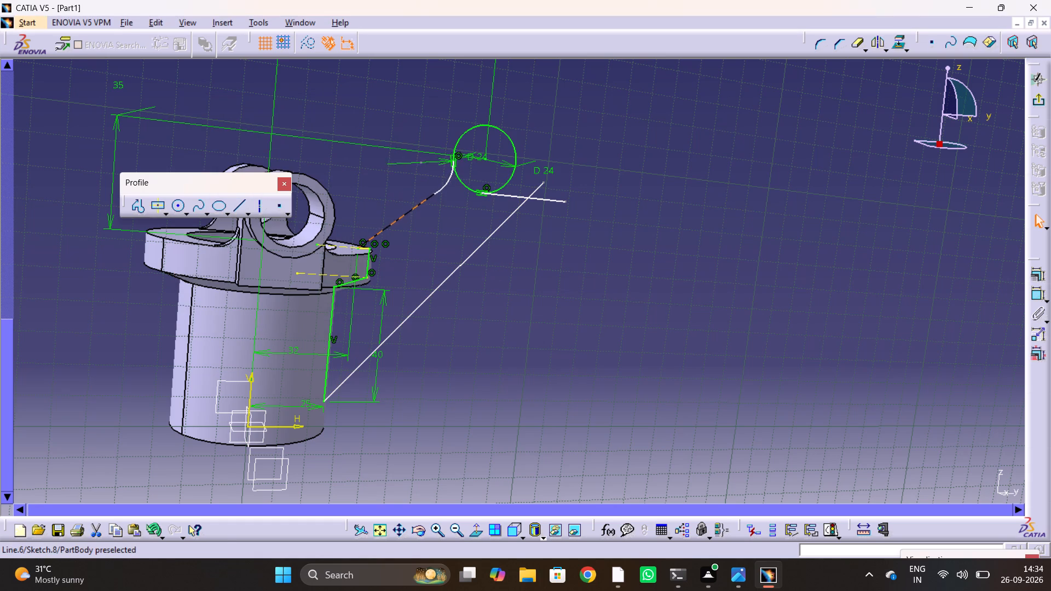
drag(431, 195, 406, 204)
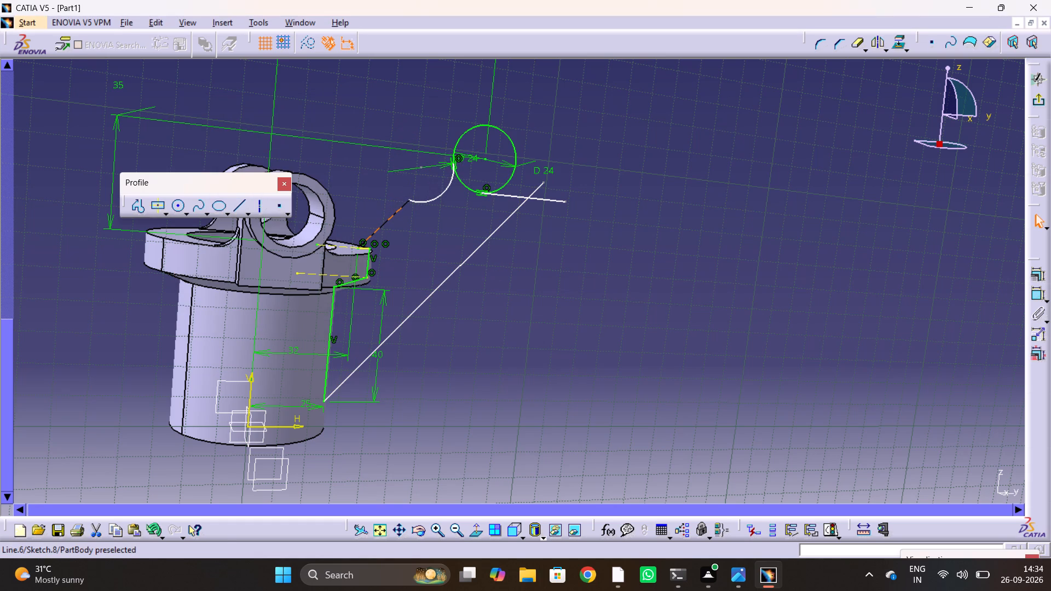
drag(406, 204, 404, 201)
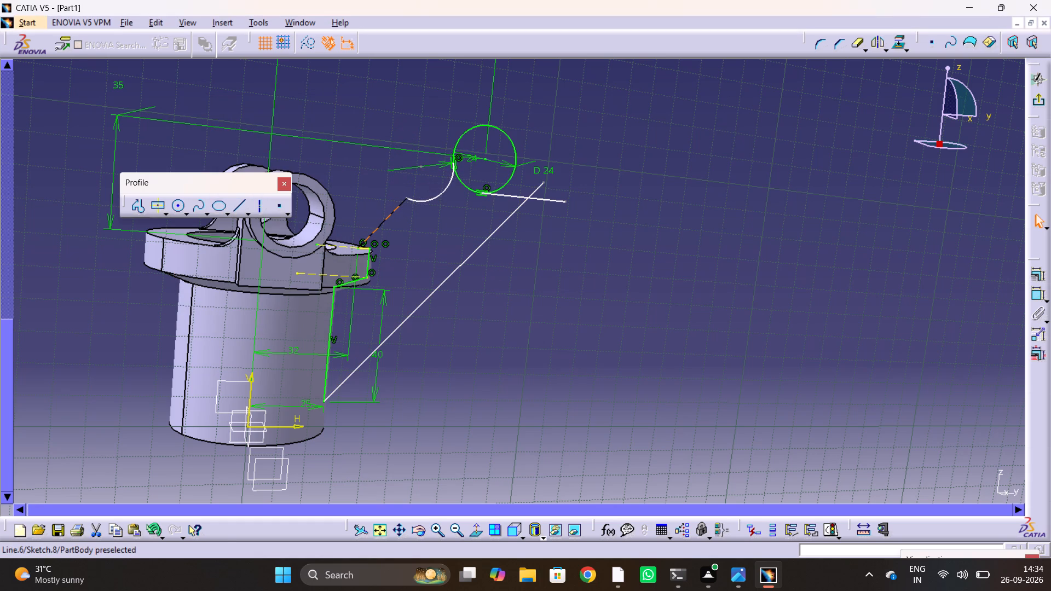
drag(404, 201, 402, 198)
click(624, 256)
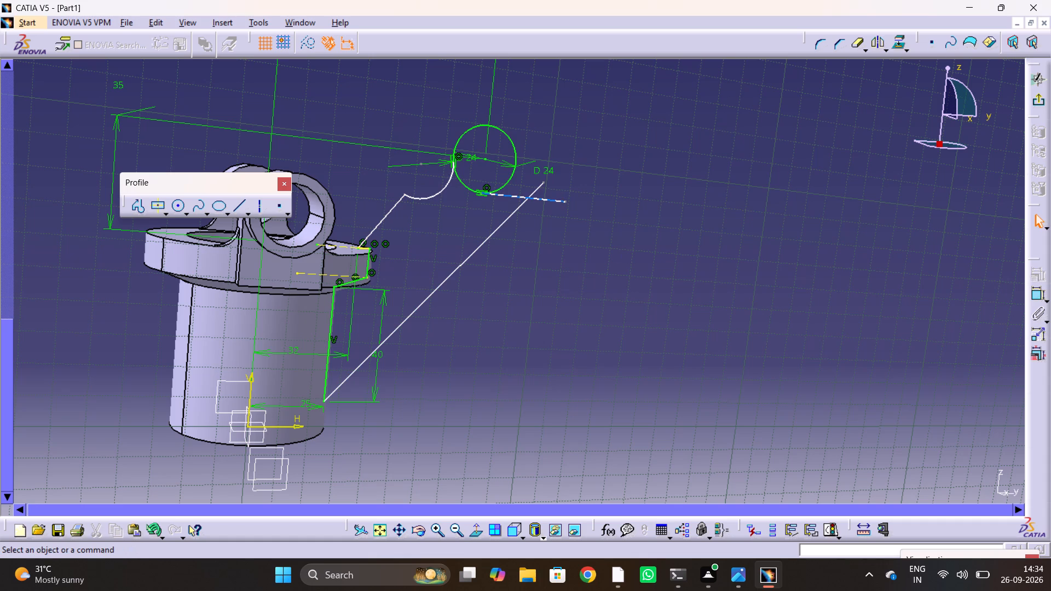
key(Escape)
key(Escape)
key(Escape)
key(Escape)
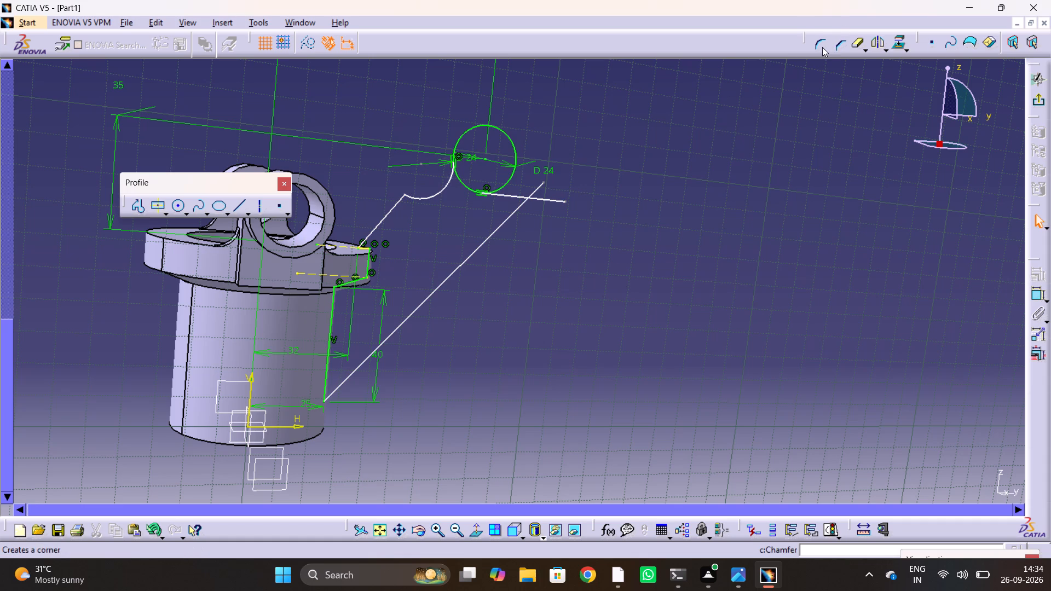
Add a corner between the long slanted line and the horizontal line under the circle, with radius 12 mm.
click(822, 47)
click(503, 222)
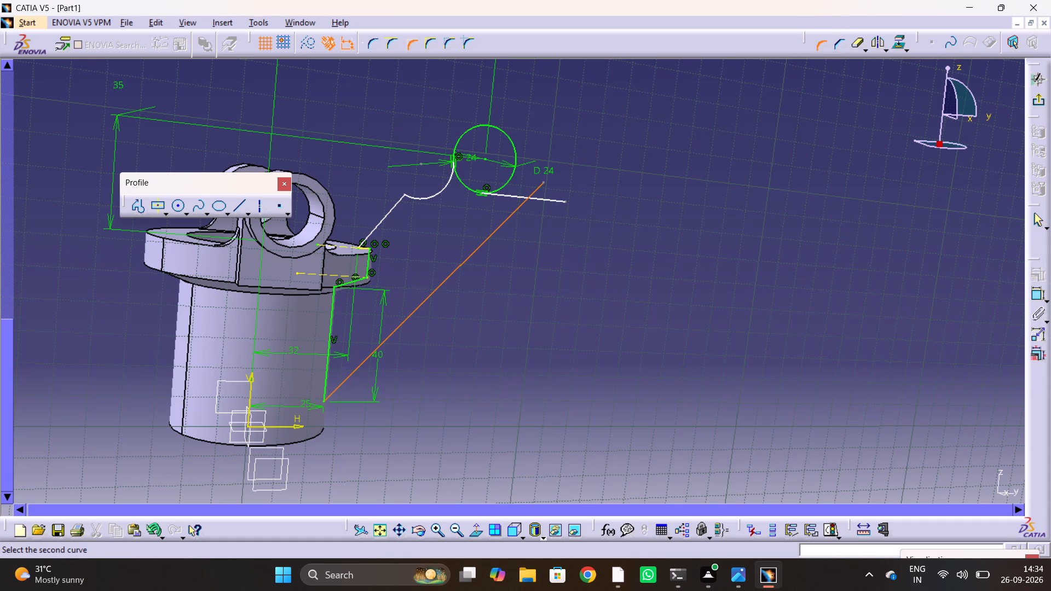
click(553, 202)
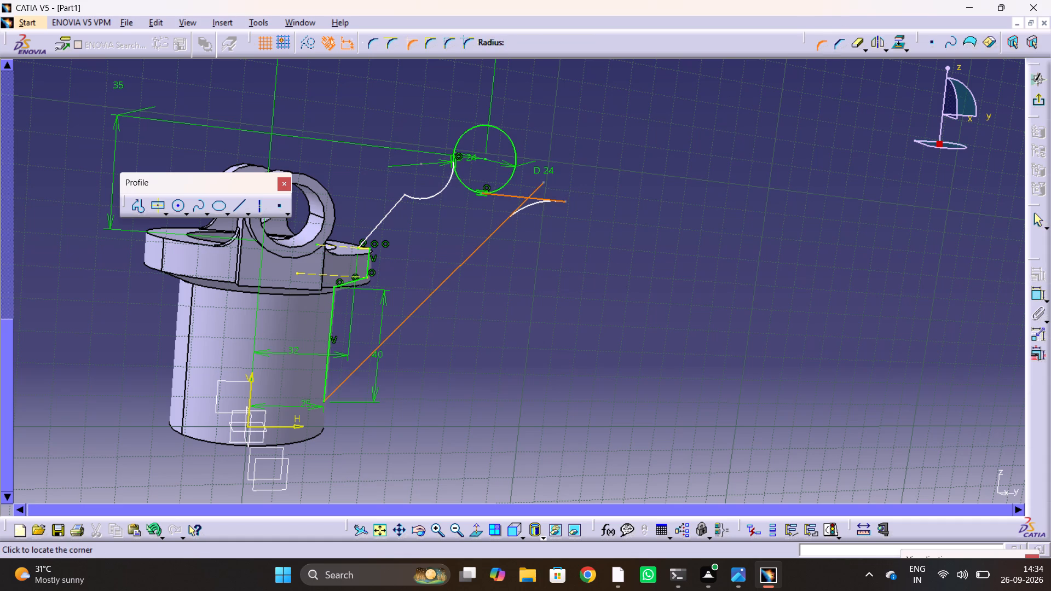
click(529, 205)
key(Escape)
click(540, 208)
click(540, 208)
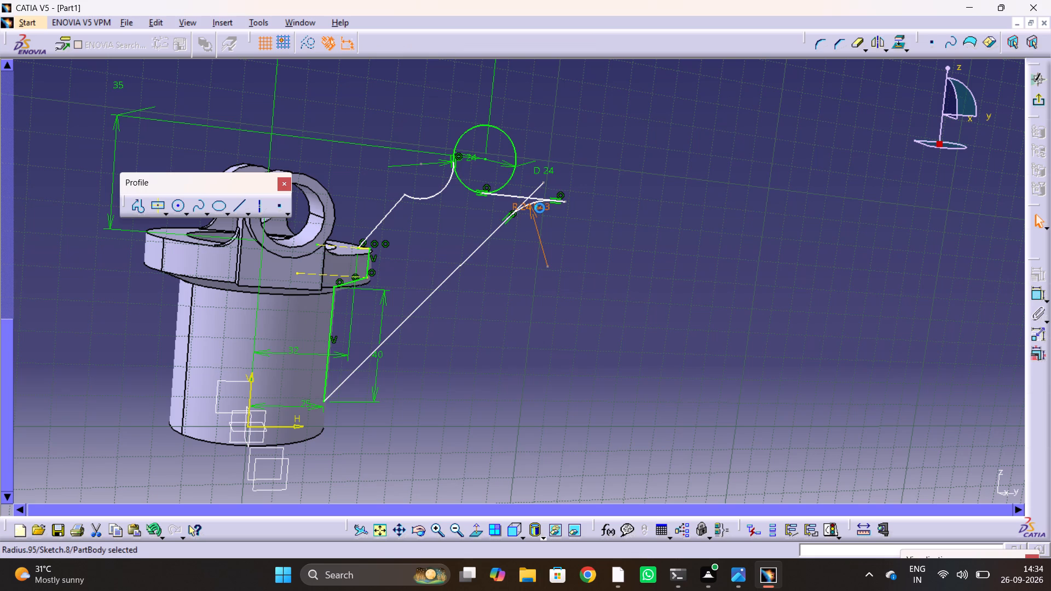
text(12)
key(Return)
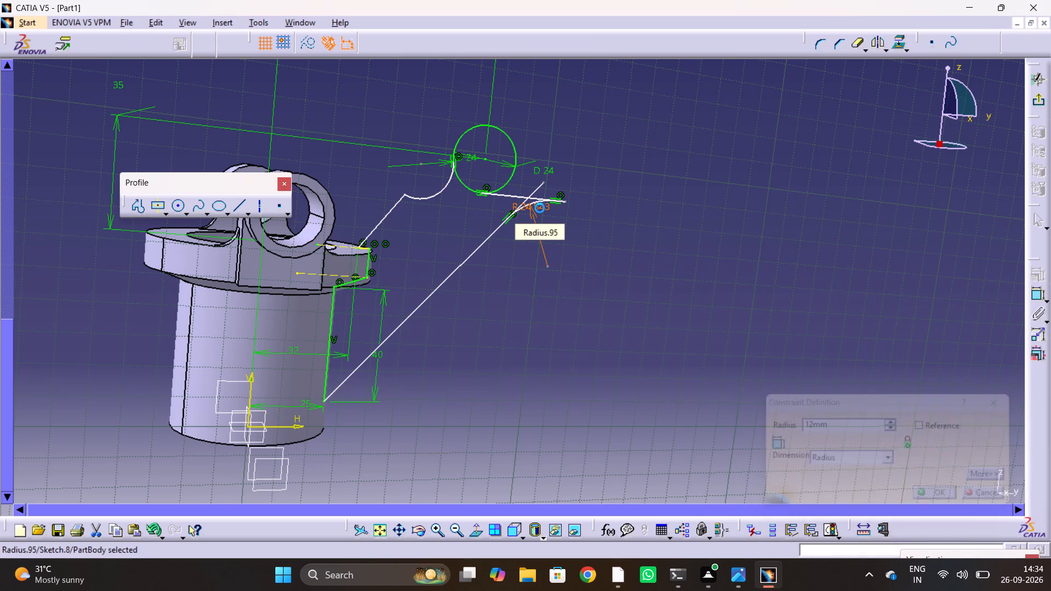
click(706, 294)
Compare the new corner and the arm's lower edge with the R12 transition in the 2.png drawing.
key(alt+Tab)
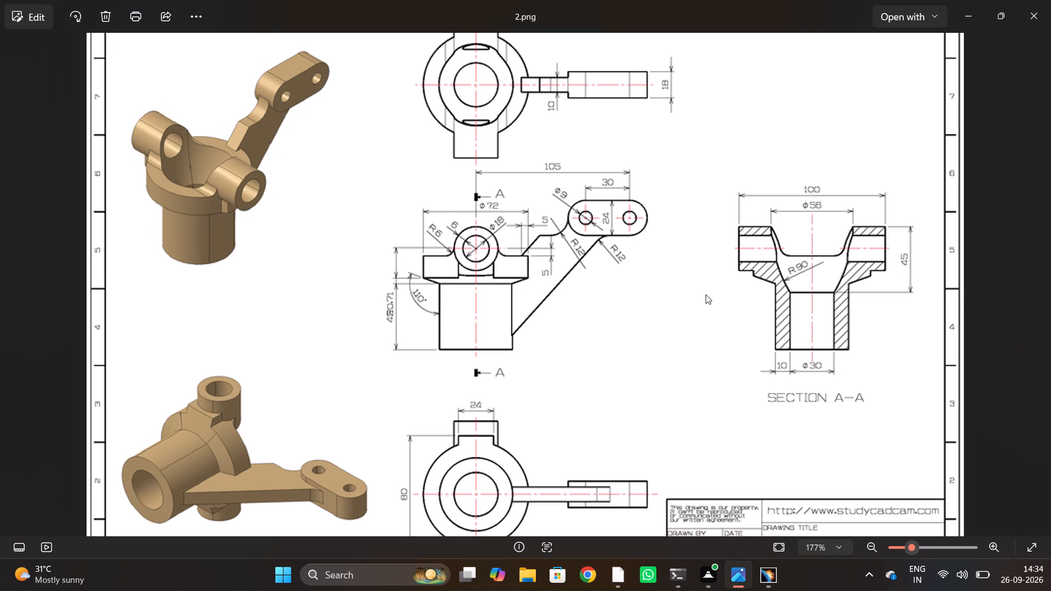
key(alt+Tab)
ctrl+middle_drag(578, 222, 574, 202)
middle_drag(578, 180, 604, 289)
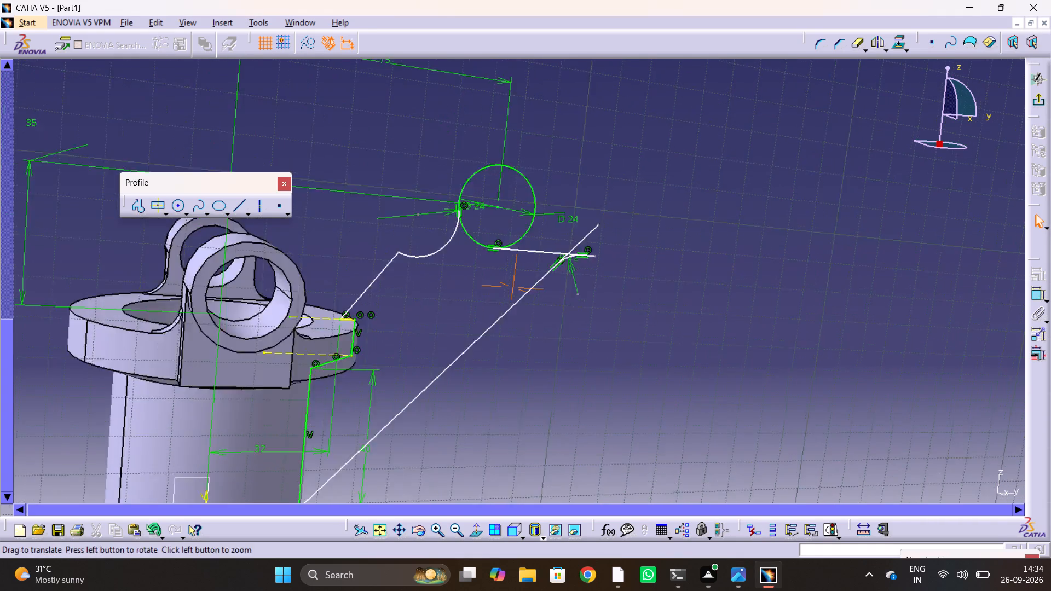
middle_drag(604, 289, 625, 368)
scroll(633, 303, up, 1)
middle_drag(630, 293, 636, 140)
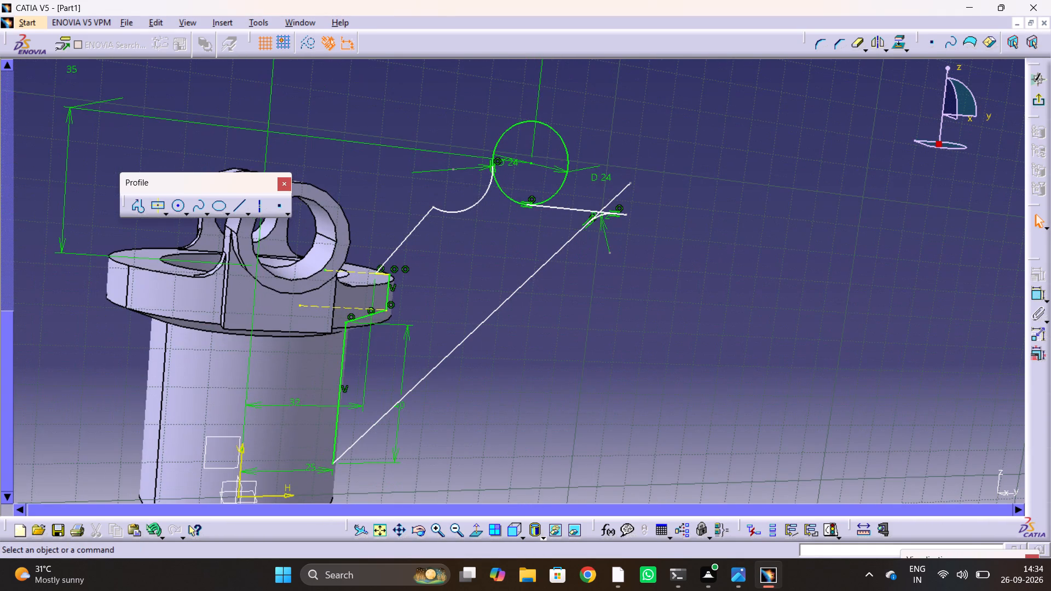
key(alt+Tab)
key(alt+Tab)
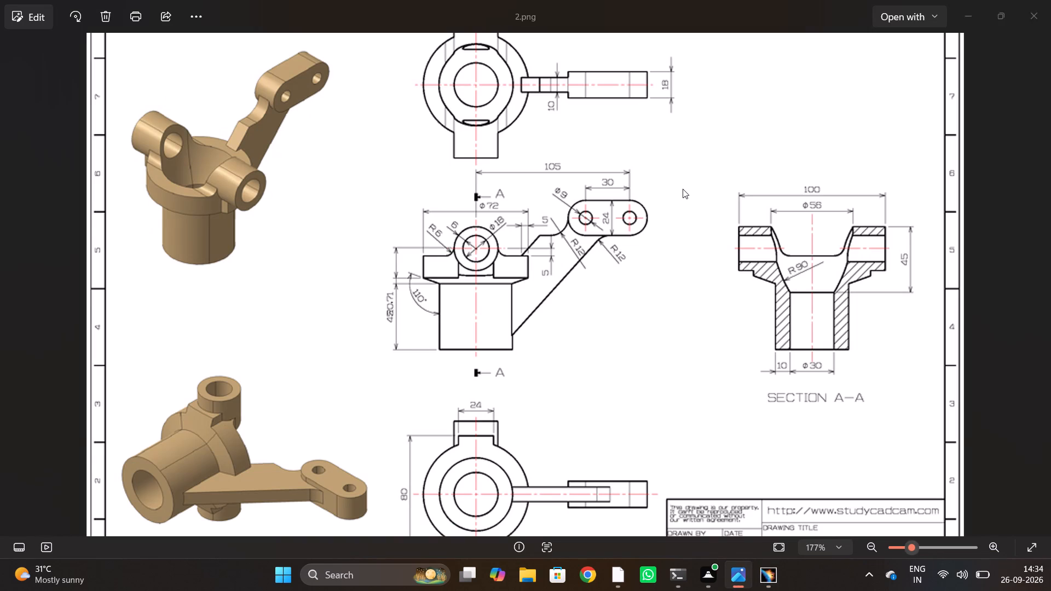
key(alt+Tab)
key(alt+Tab)
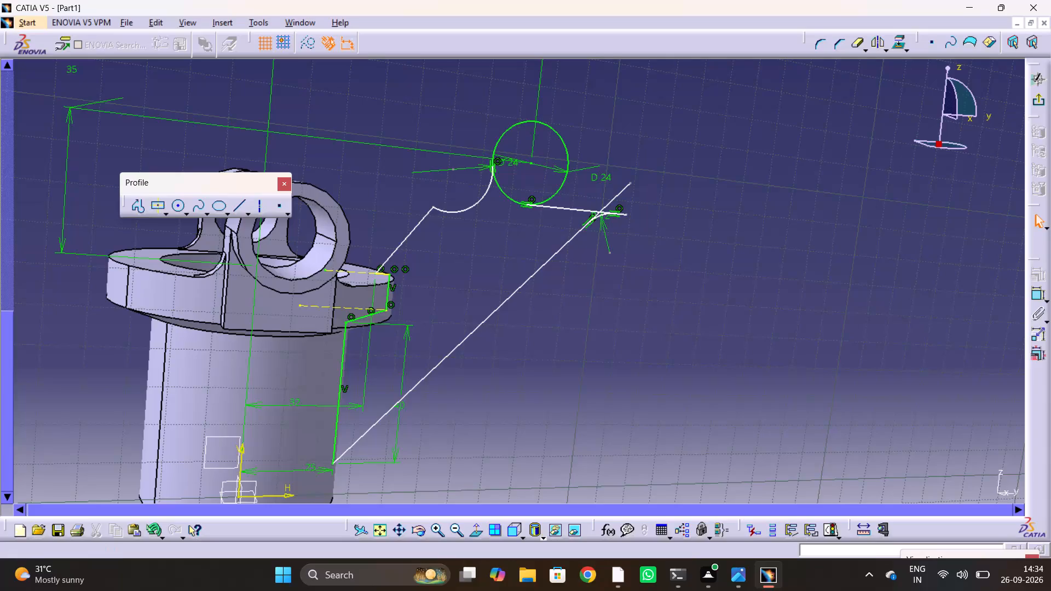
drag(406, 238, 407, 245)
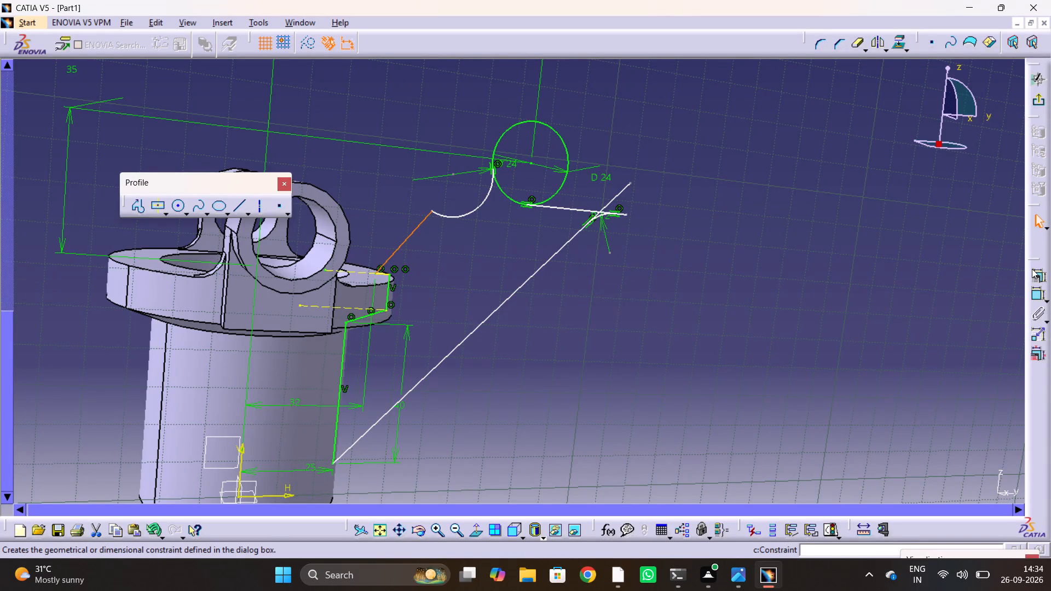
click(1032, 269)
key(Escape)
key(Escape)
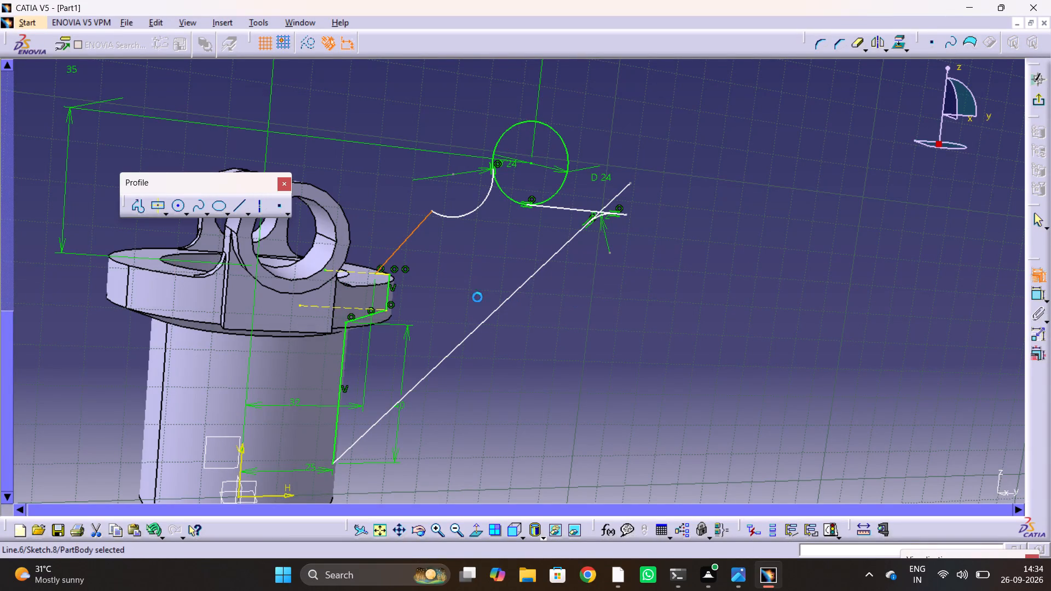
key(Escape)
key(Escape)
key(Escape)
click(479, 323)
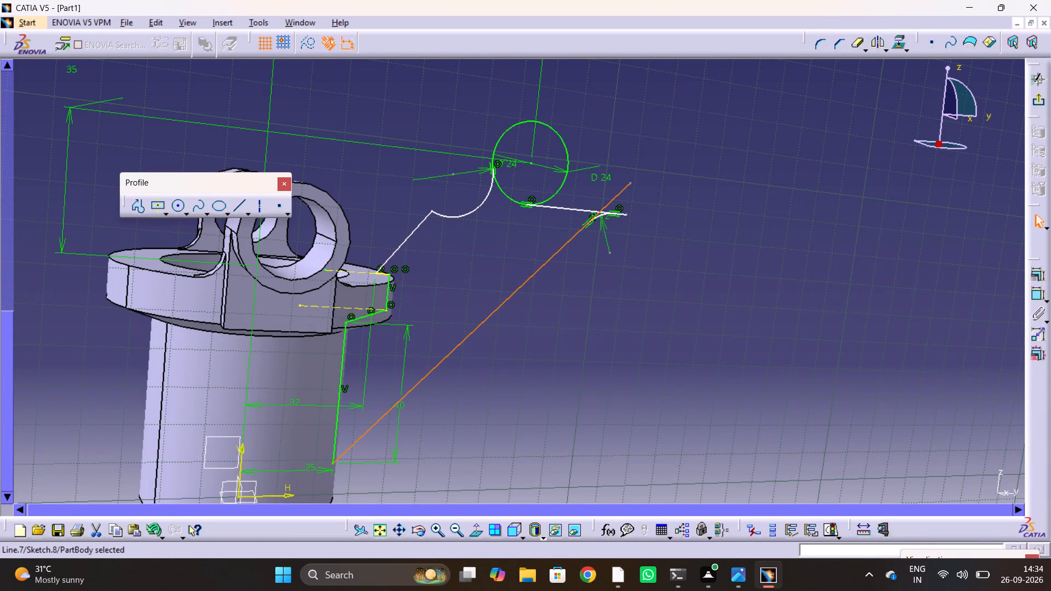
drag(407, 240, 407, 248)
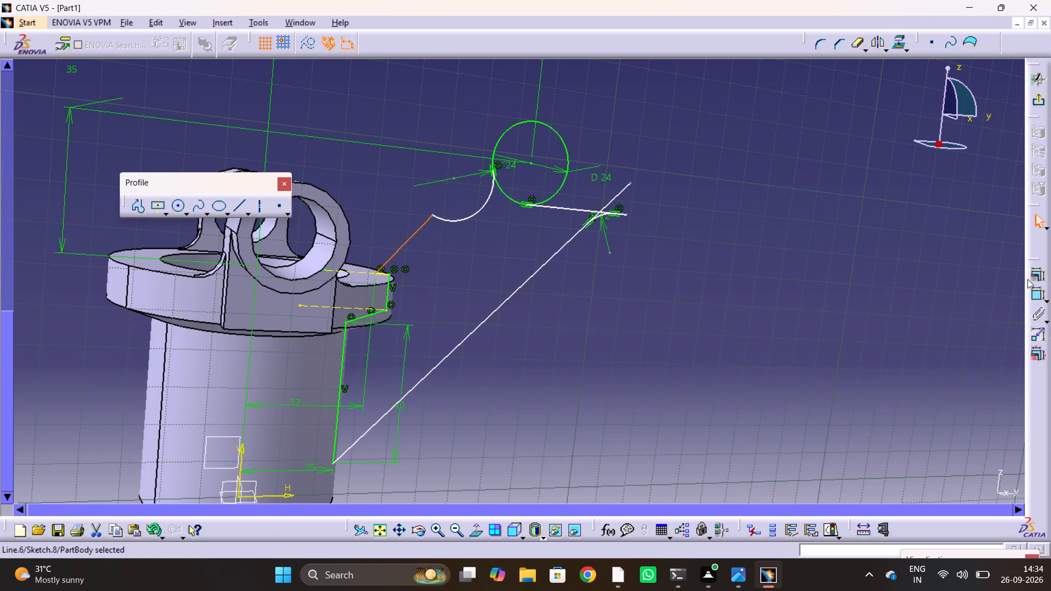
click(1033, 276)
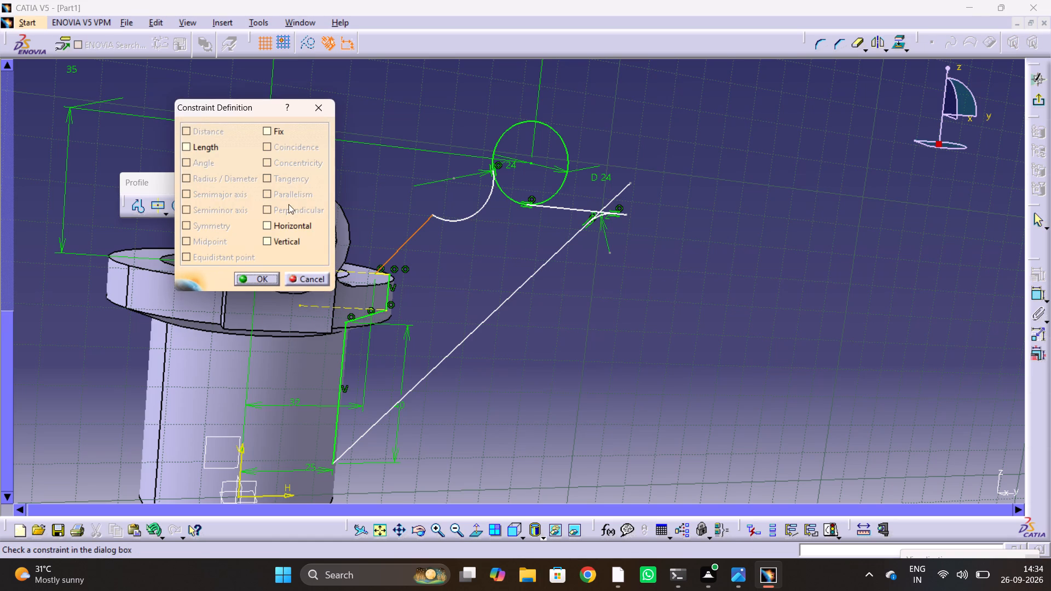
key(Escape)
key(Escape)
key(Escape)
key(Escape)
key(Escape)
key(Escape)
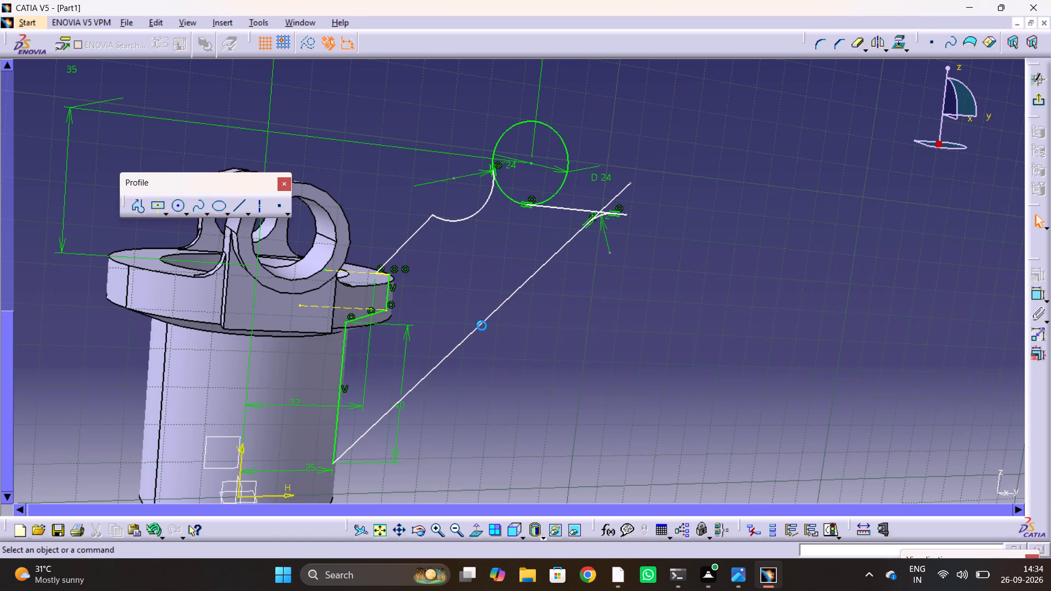
Constrain the arm's short upper slanted line parallel to its long lower slanted line.
click(484, 319)
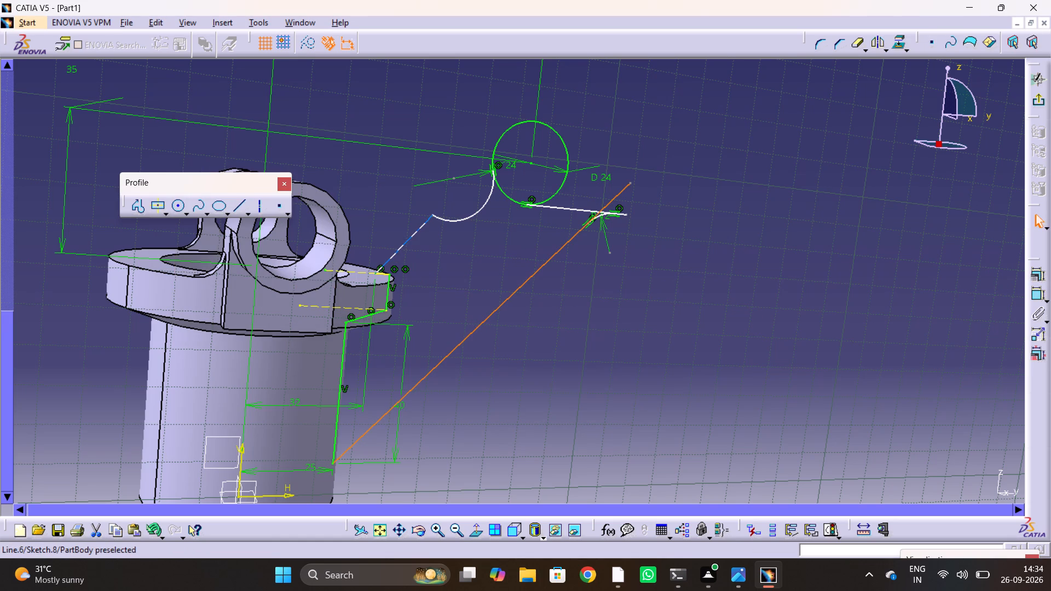
ctrl+click(404, 244)
click(1032, 280)
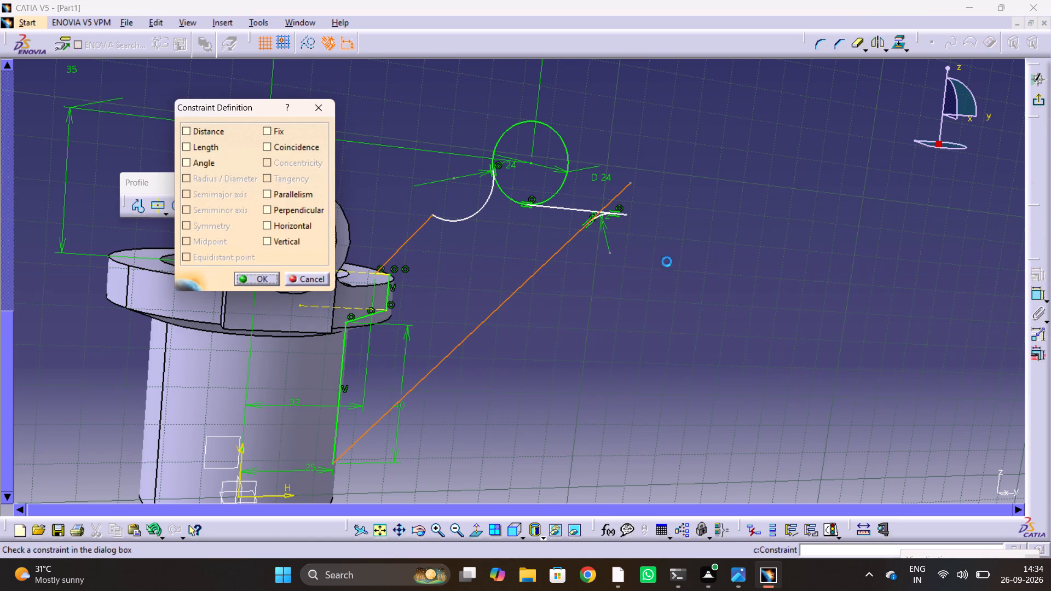
double_click(279, 192)
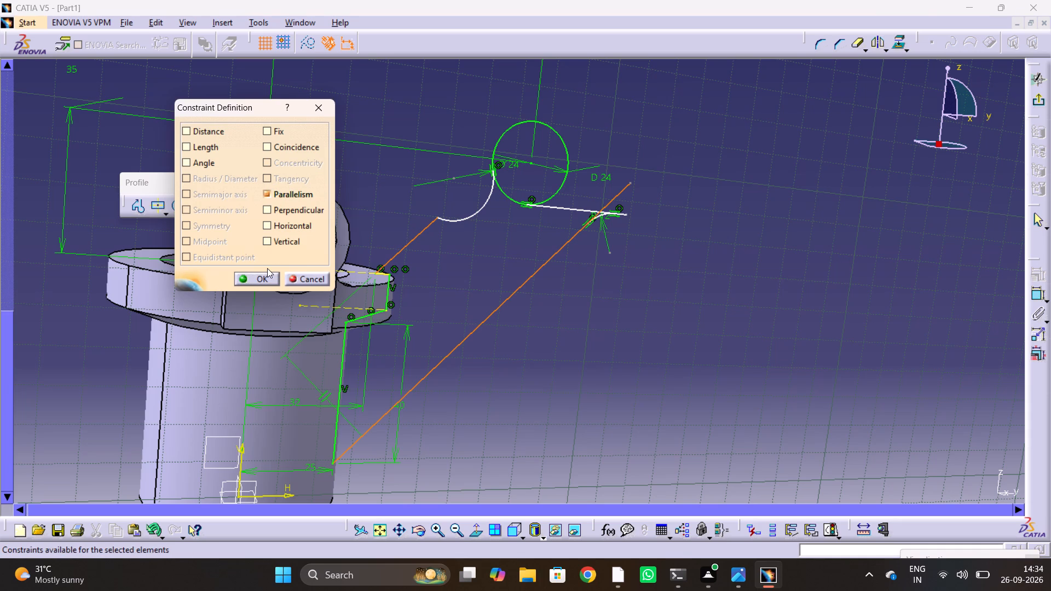
click(256, 280)
click(629, 404)
key(Escape)
key(Escape)
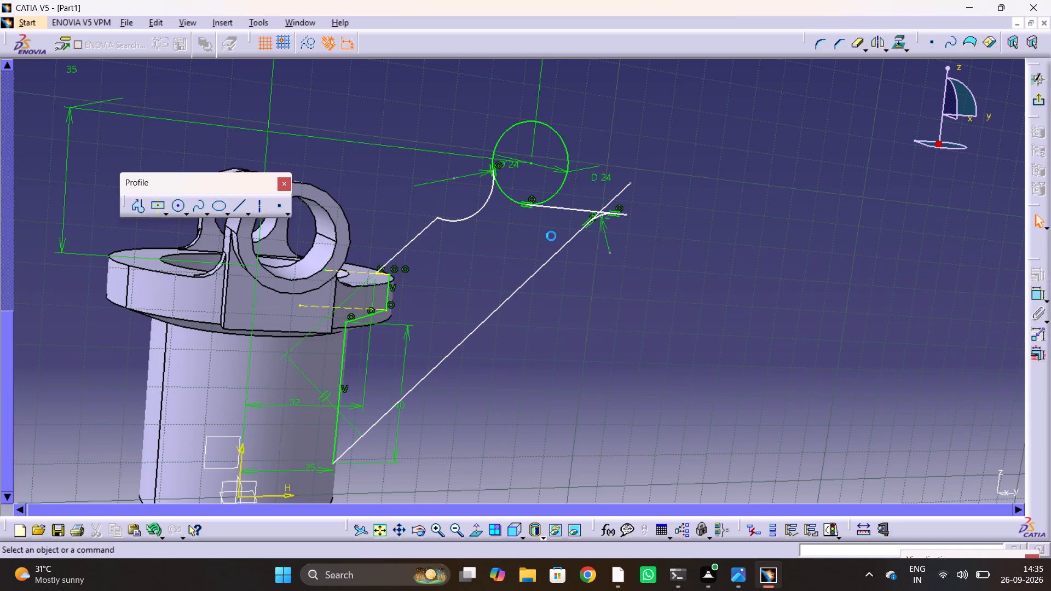
key(Escape)
key(Escape)
key(Escape)
key(Escape)
key(Escape)
key(Escape)
key(Escape)
key(Escape)
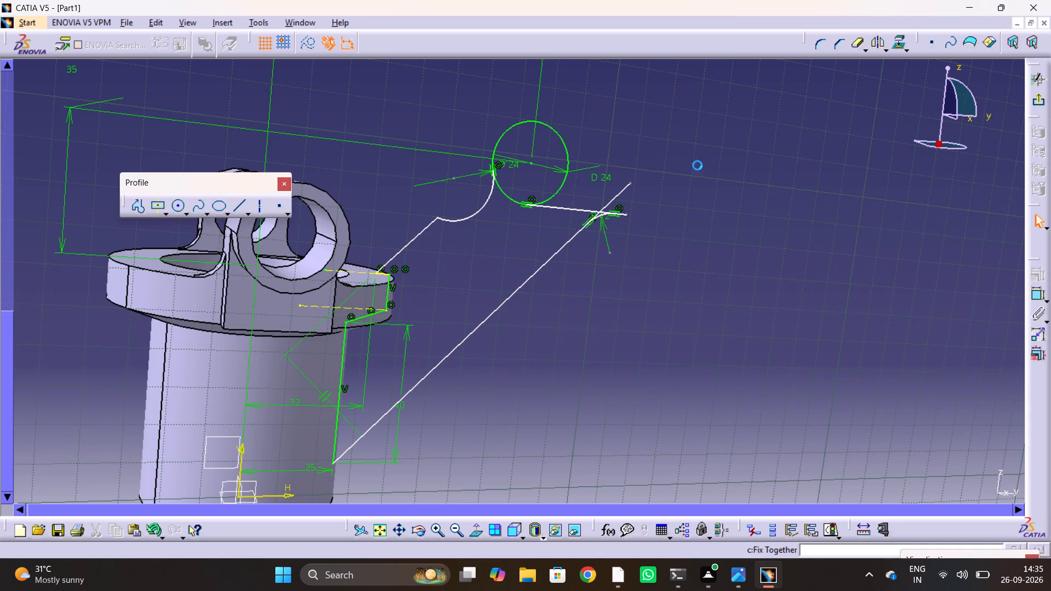
Make the upper end of the long slanted line coincident with the outer end of the horizontal line under the circle.
click(631, 181)
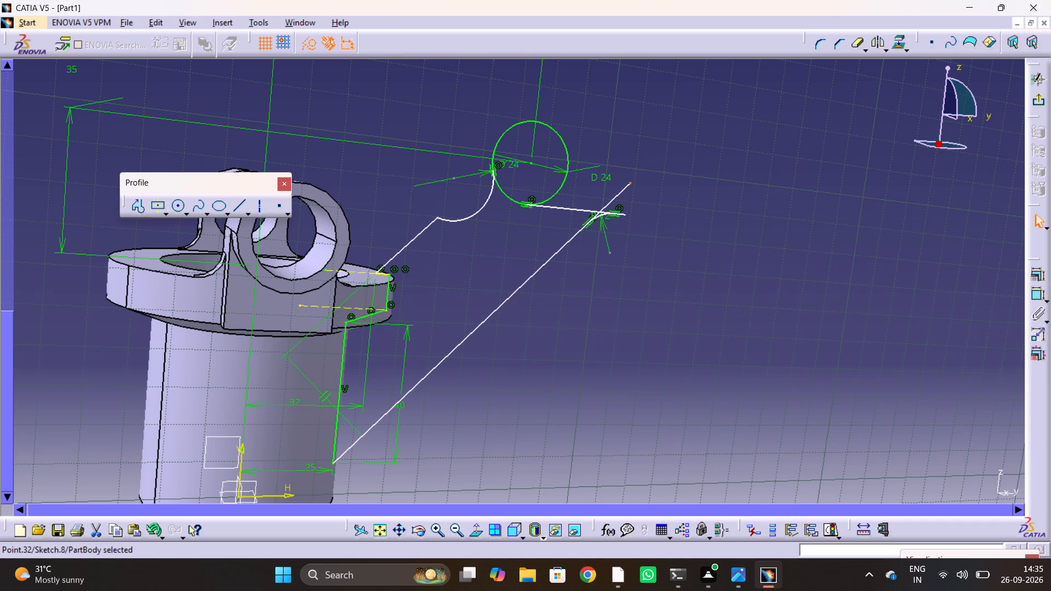
ctrl+click(626, 215)
click(1029, 270)
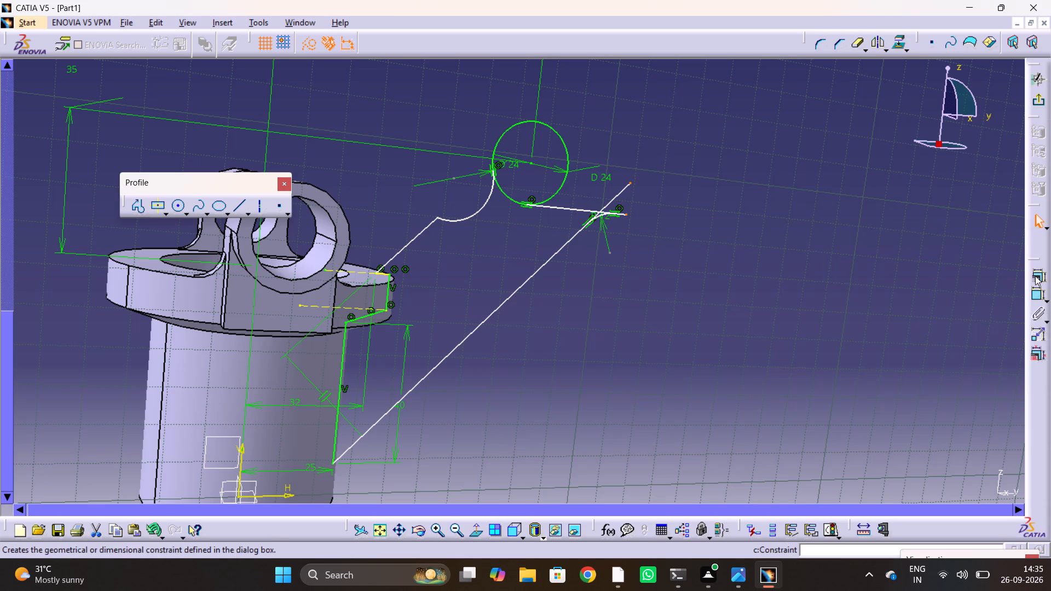
click(1035, 276)
click(298, 149)
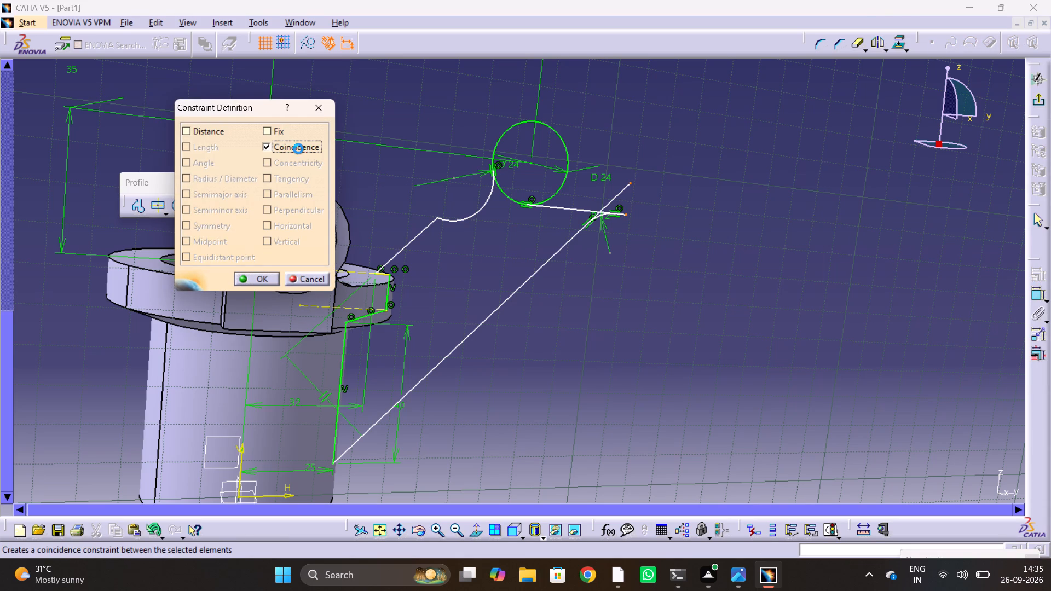
click(253, 279)
Remove the R12 corner arc at the junction of the long slanted and horizontal lines using Quick Trim.
ctrl+middle_drag(666, 239, 662, 233)
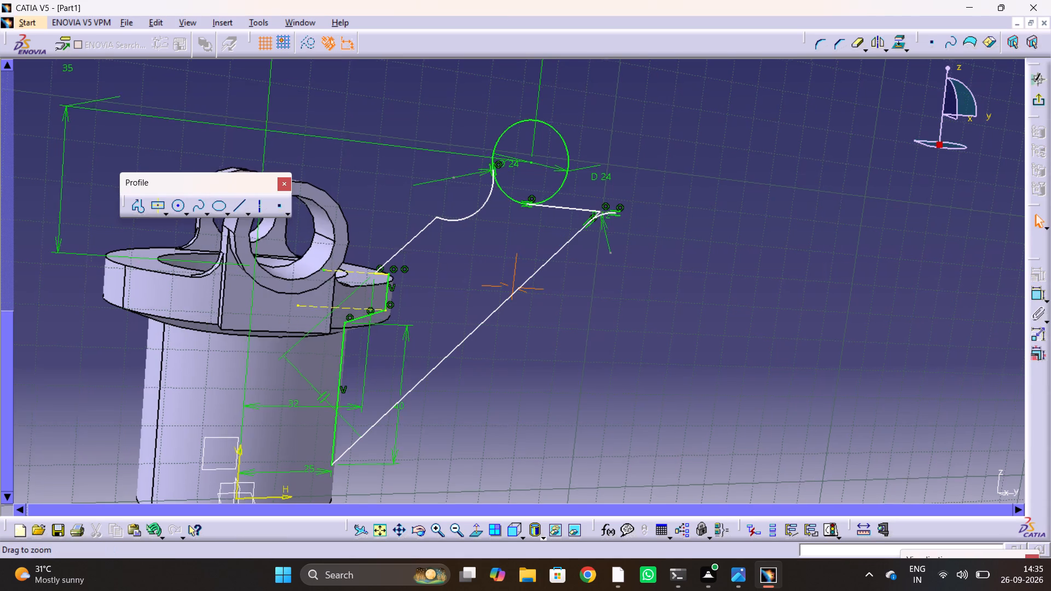
ctrl+middle_drag(662, 233, 689, 146)
middle_drag(714, 179, 573, 279)
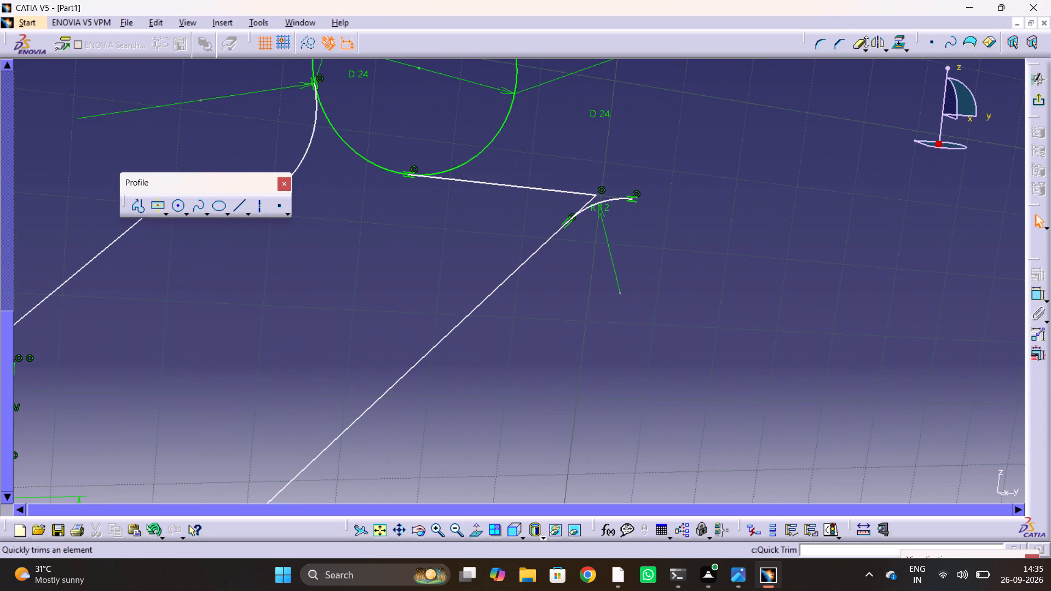
click(857, 44)
click(612, 204)
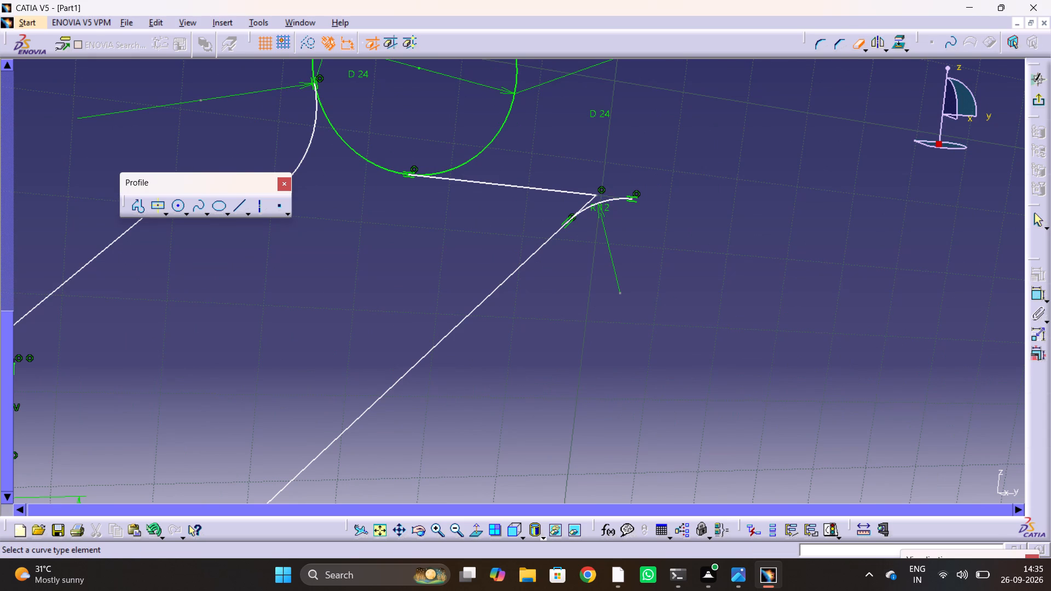
click(616, 199)
middle_drag(669, 188, 753, 355)
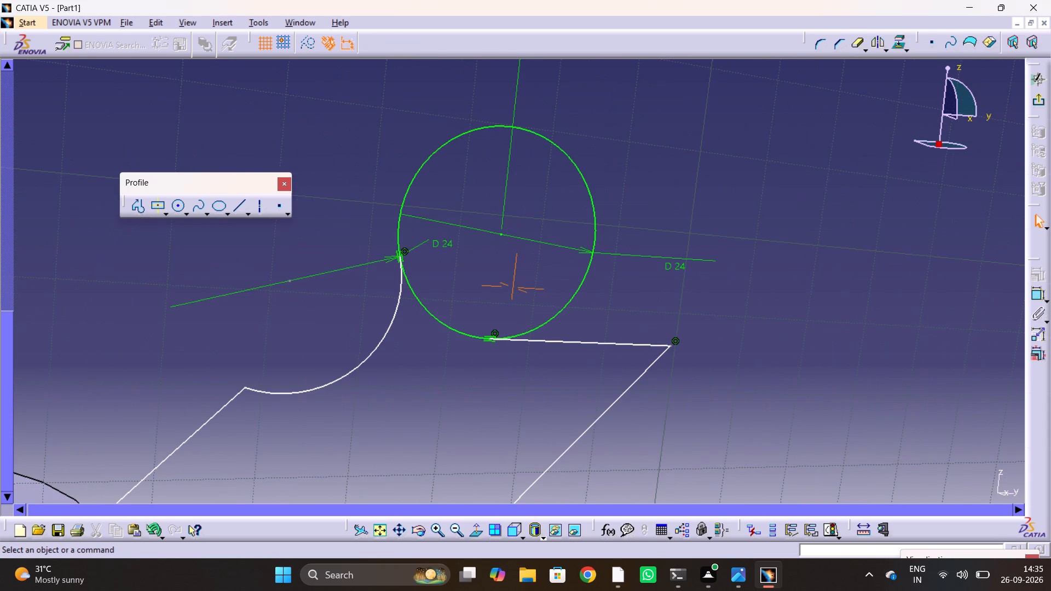
key(Escape)
key(Escape)
key(Escape)
Trim the D 24 circle, keeping only the lower arc between the transition arc and the horizontal line.
double_click(859, 46)
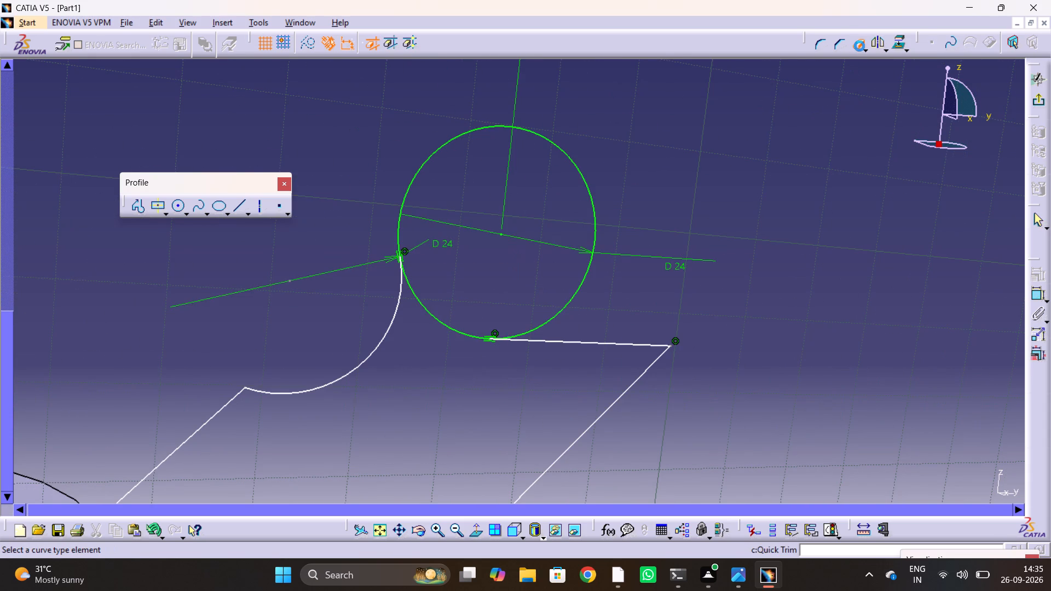
click(595, 230)
key(Escape)
key(Escape)
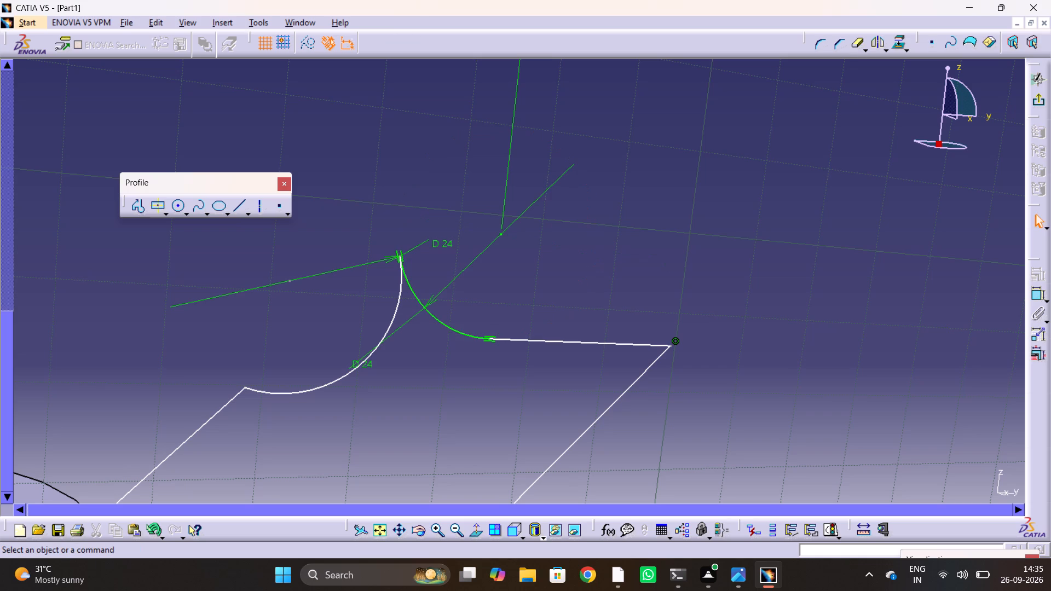
Exit the sketch and pad the side arm profile with a 5 mm length and mirrored extent.
ctrl+middle_drag(527, 275, 540, 335)
key(alt+Tab)
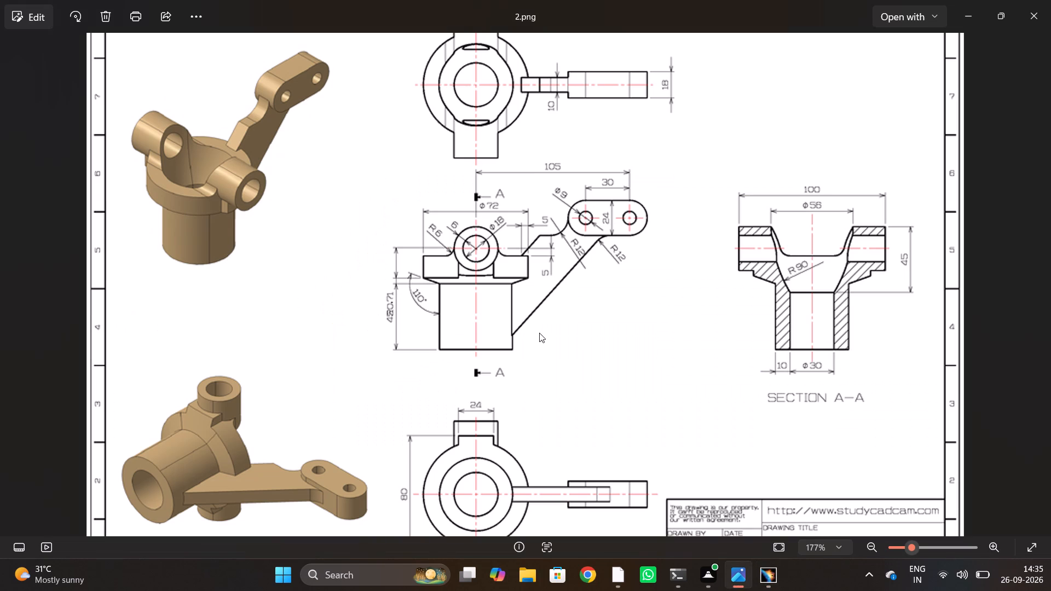
key(alt+Tab)
key(alt+Tab)
key(alt+Tab)
click(1033, 99)
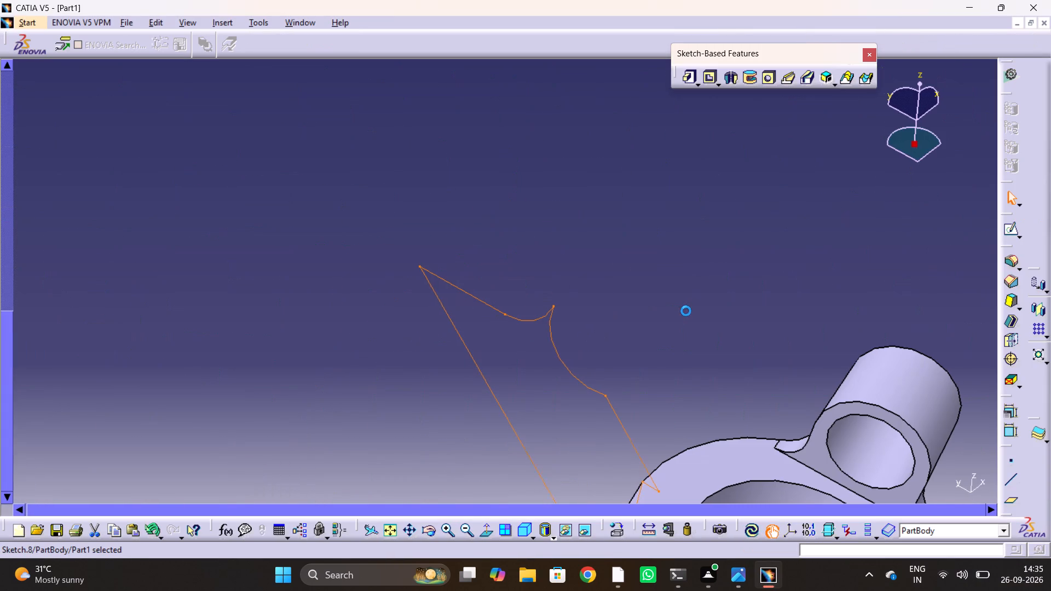
click(649, 298)
ctrl+middle_drag(644, 291, 648, 344)
middle_drag(647, 340, 599, 226)
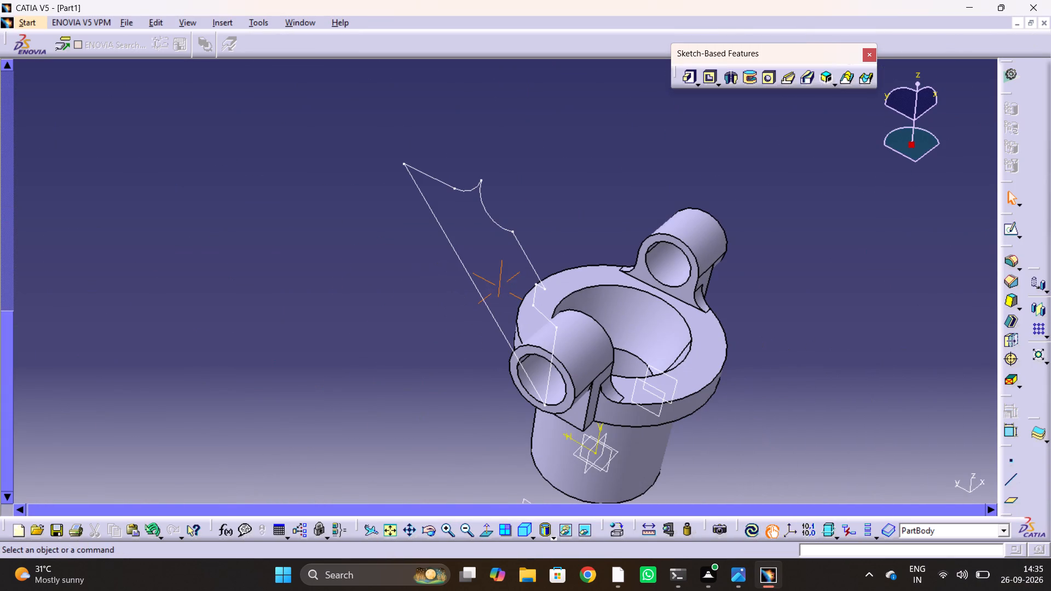
click(681, 78)
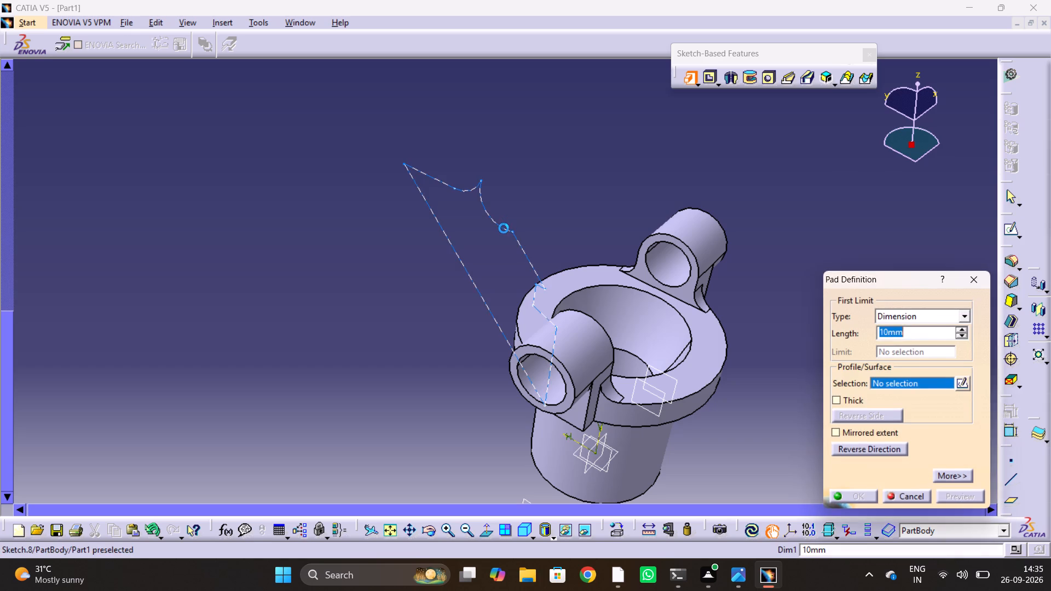
click(504, 228)
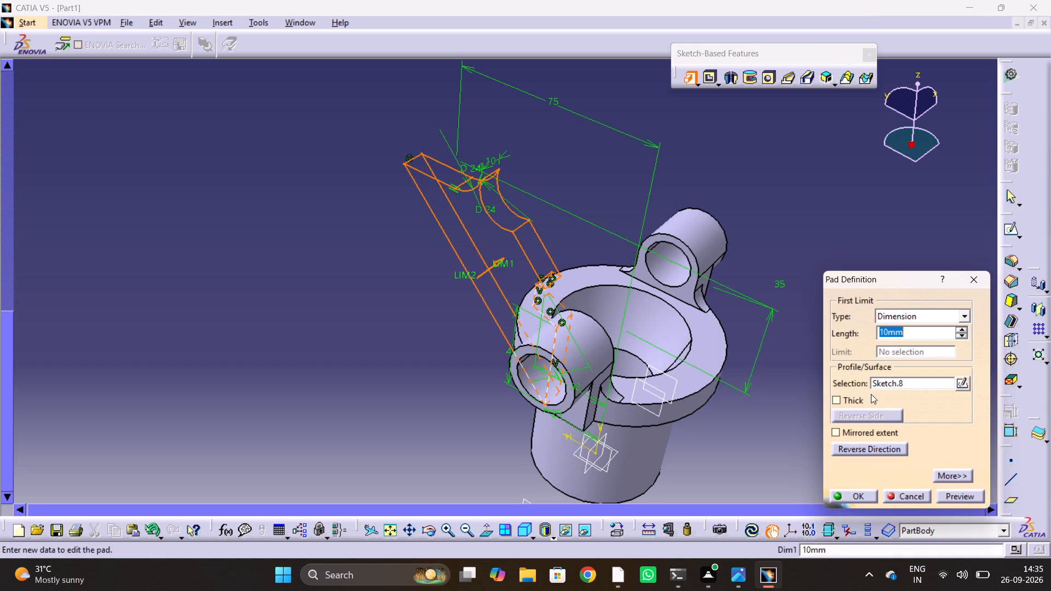
click(854, 433)
double_click(925, 326)
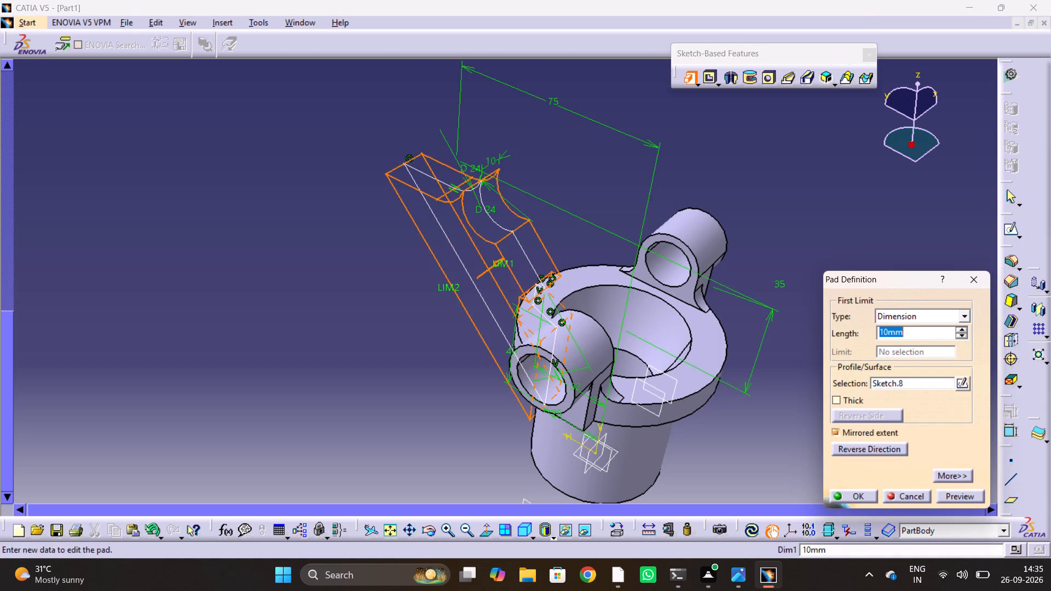
key(5)
key(Return)
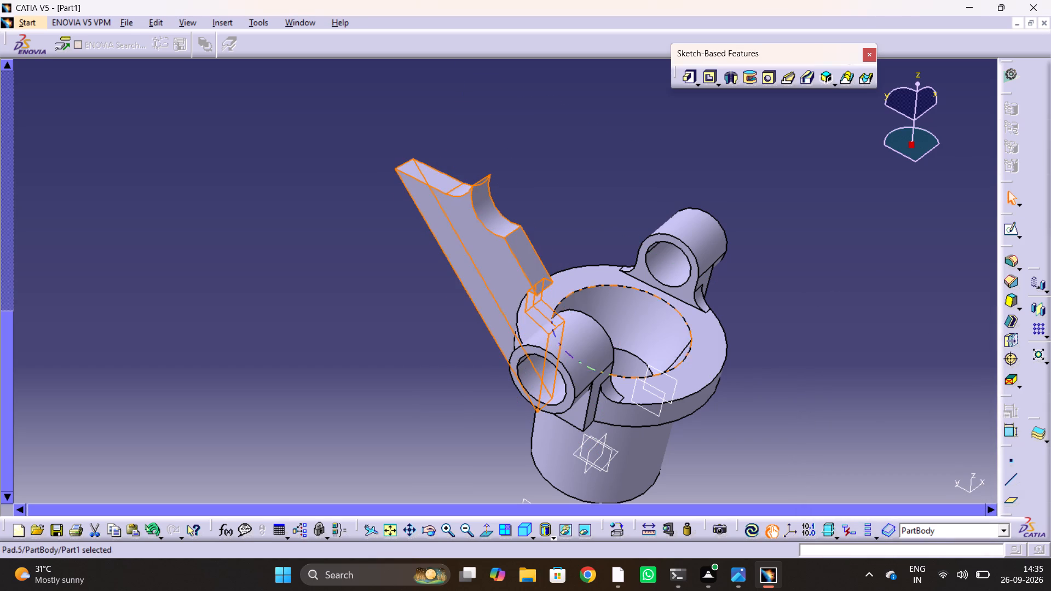
click(532, 188)
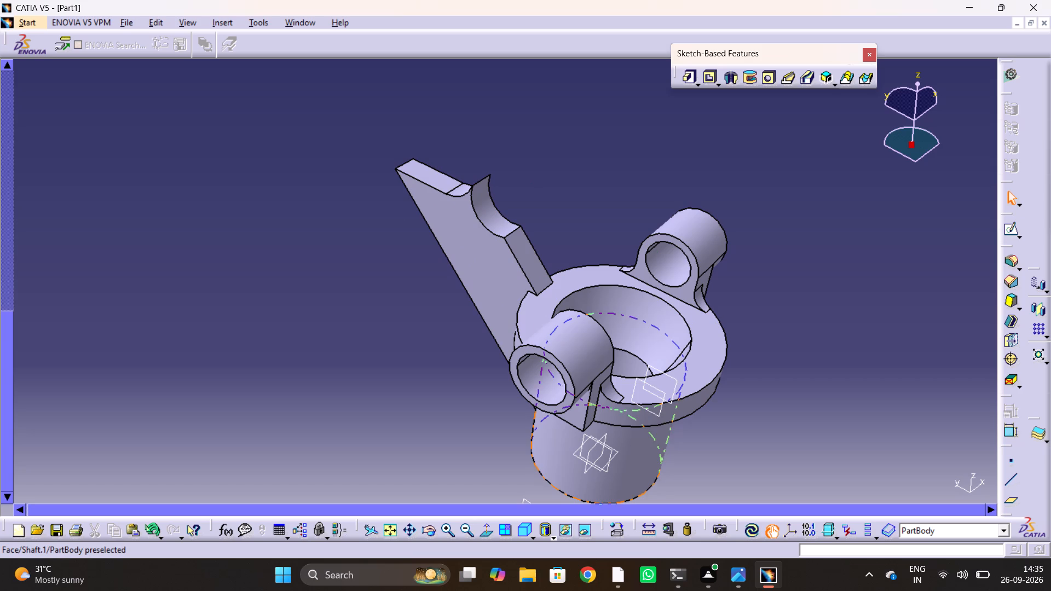
Start a sketch on the yz plane and draw a circle just above the arm's horizontal top edge.
click(609, 469)
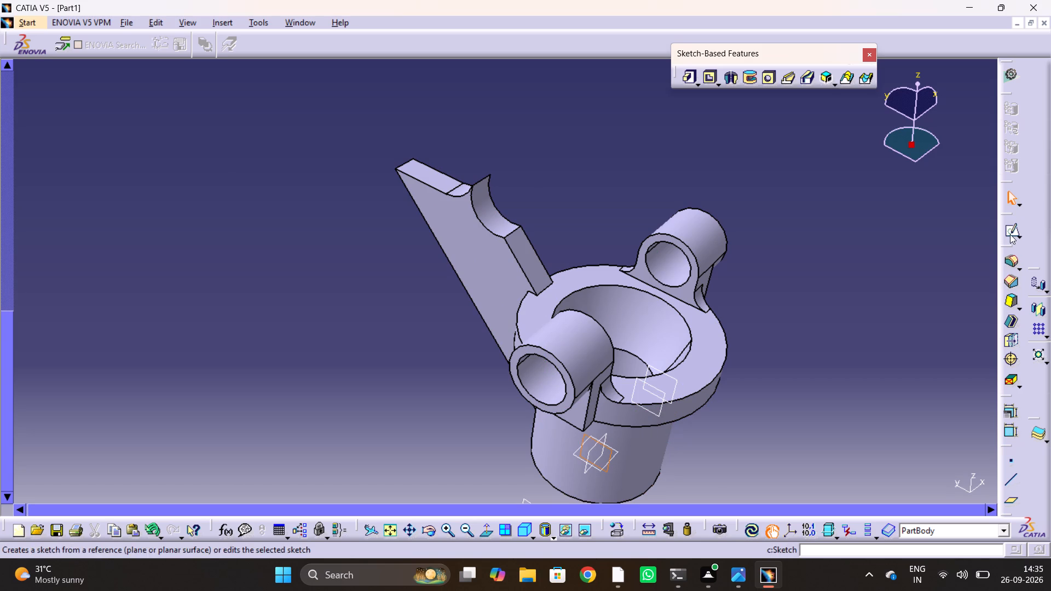
click(1012, 227)
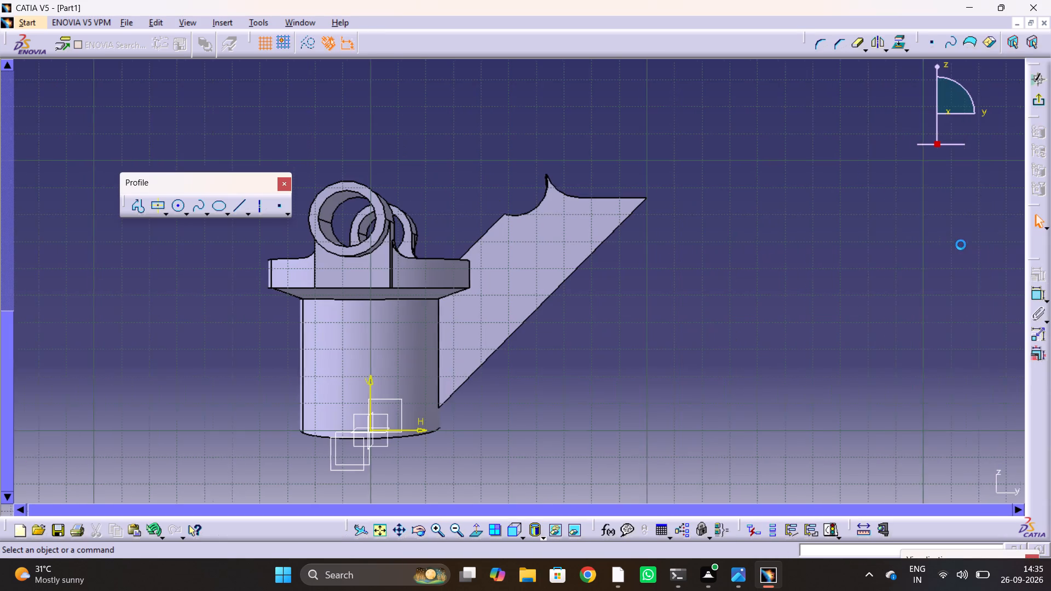
ctrl+middle_drag(579, 182, 576, 147)
middle_drag(570, 153, 427, 310)
ctrl+middle_drag(489, 280, 487, 258)
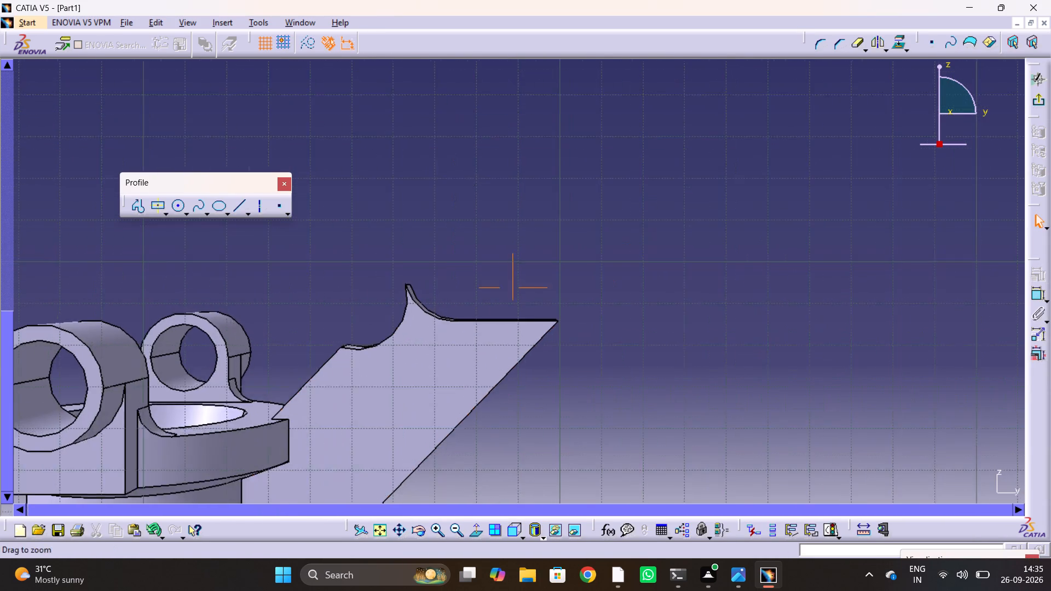
ctrl+middle_drag(487, 258, 494, 235)
middle_drag(498, 229, 661, 225)
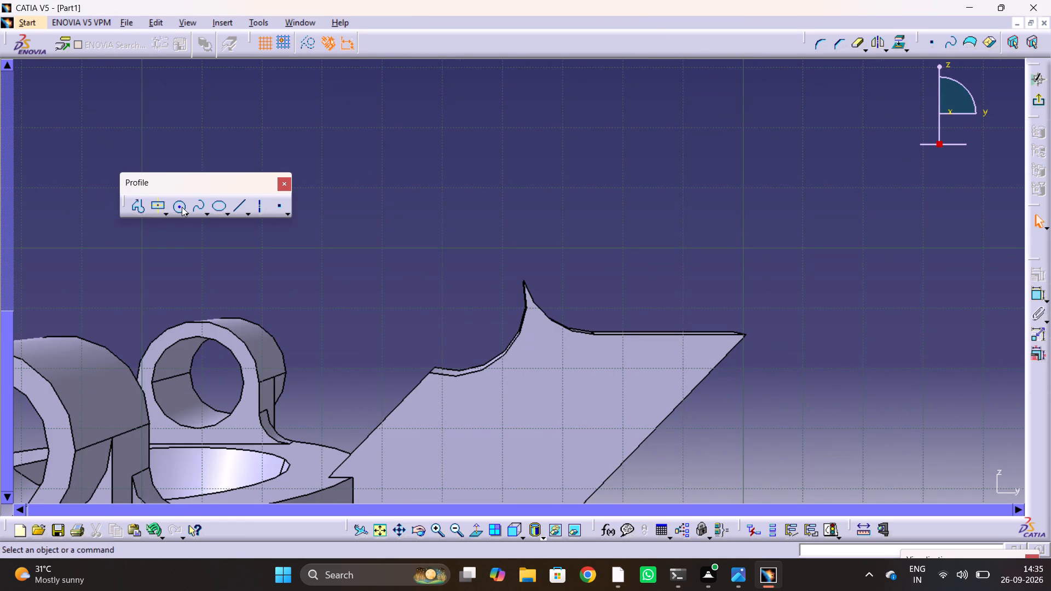
click(182, 207)
click(622, 265)
click(613, 192)
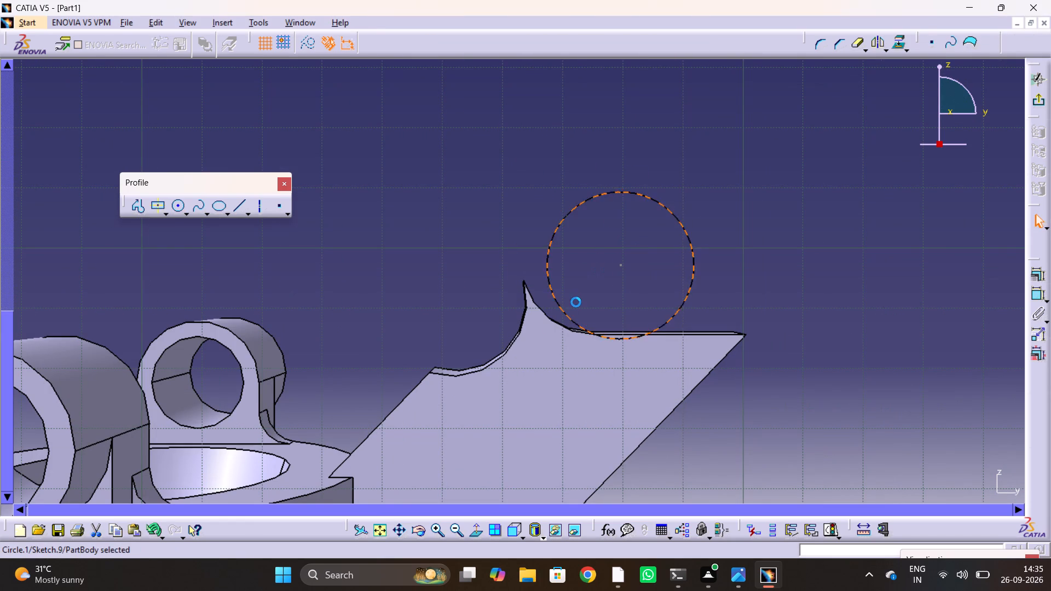
Make the sketched circle concentric with the arm's concave arc edge beside its horizontal top edge.
ctrl+click(550, 320)
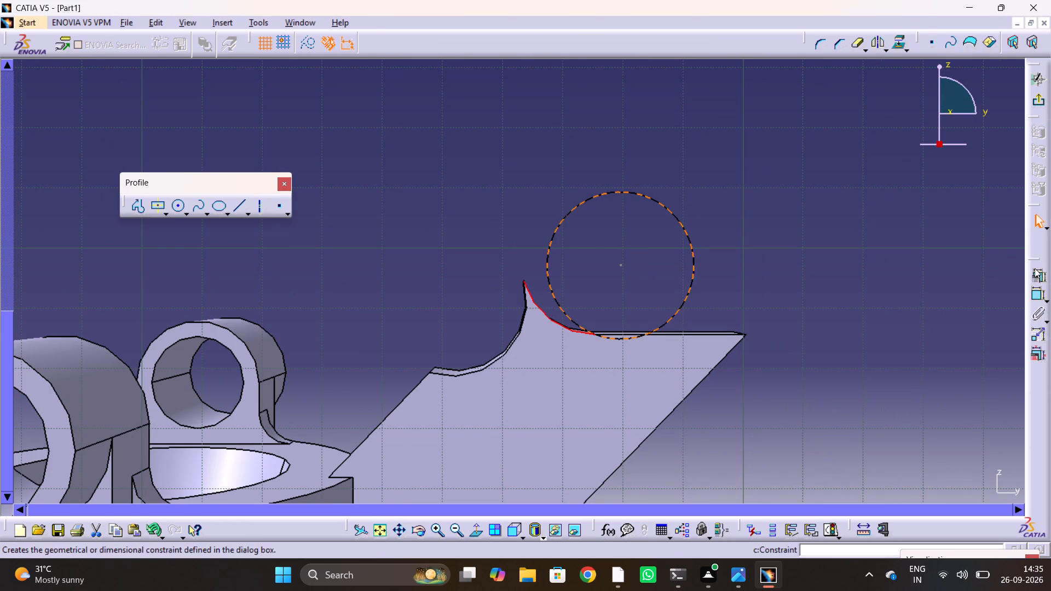
click(1033, 271)
click(286, 166)
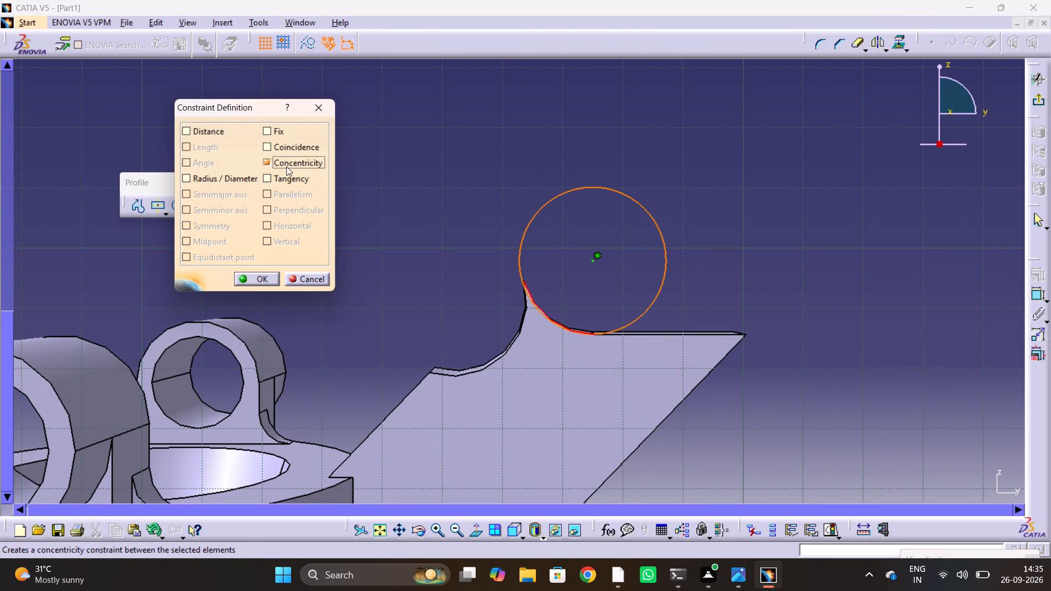
click(262, 281)
Draw a second circle beyond the first, above the arm's outer end, and set its diameter to 24 mm.
middle_drag(597, 275, 385, 275)
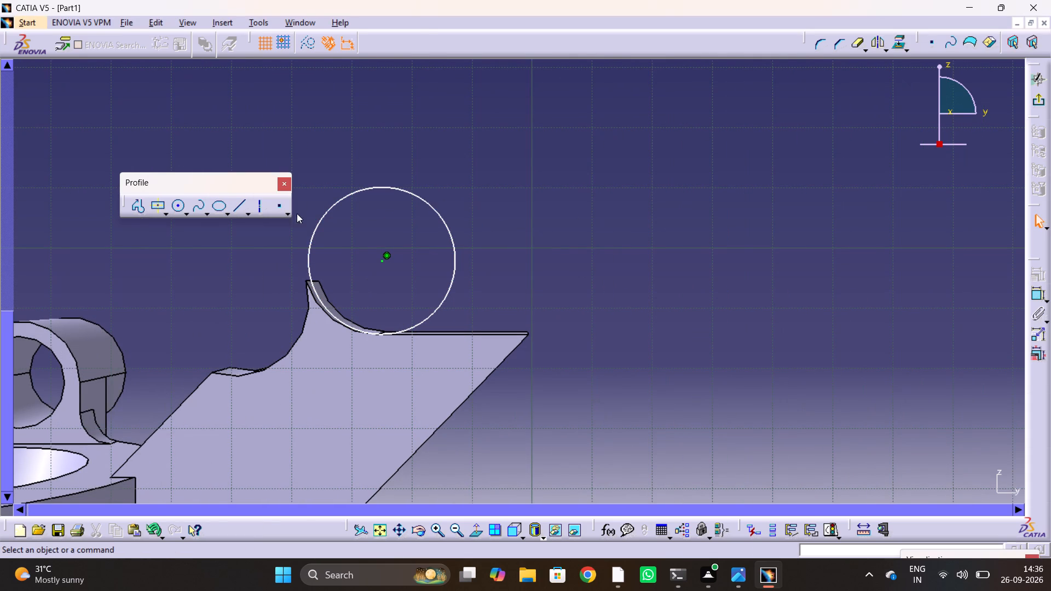
click(178, 210)
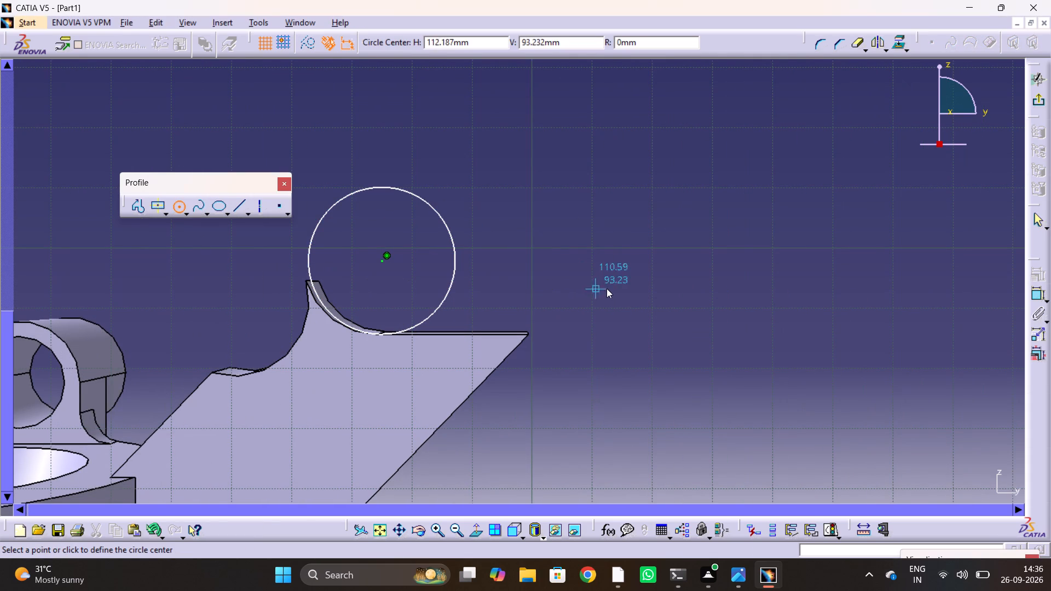
click(617, 264)
click(602, 223)
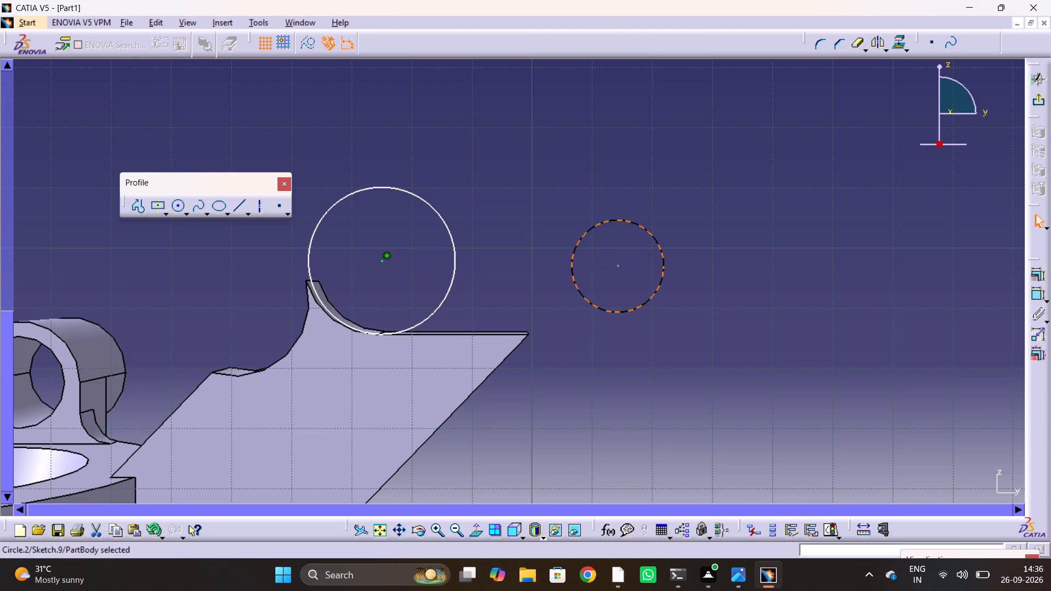
click(1041, 294)
click(850, 284)
double_click(863, 279)
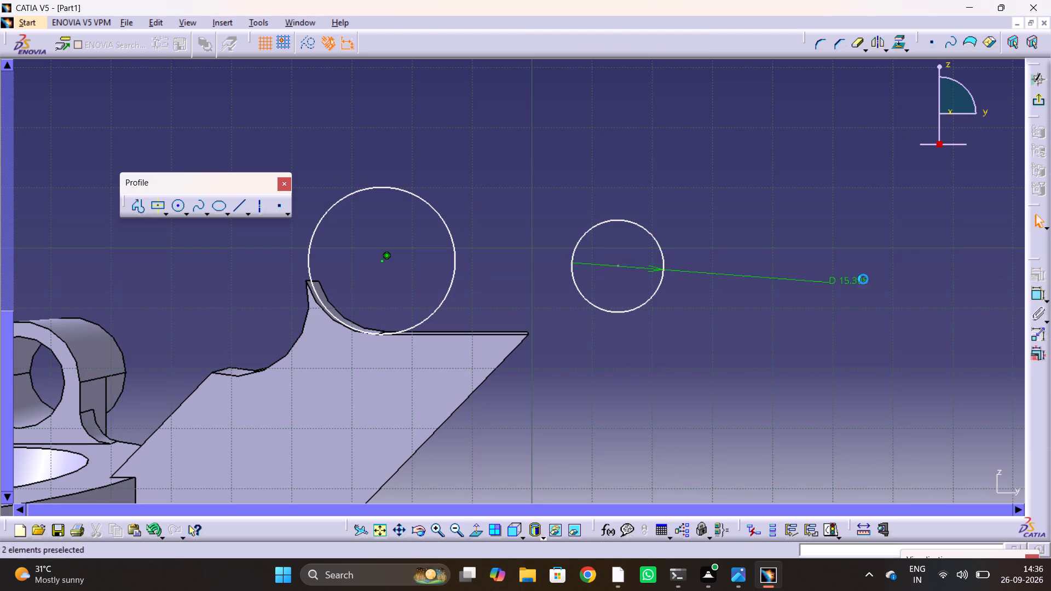
key(alt+Tab)
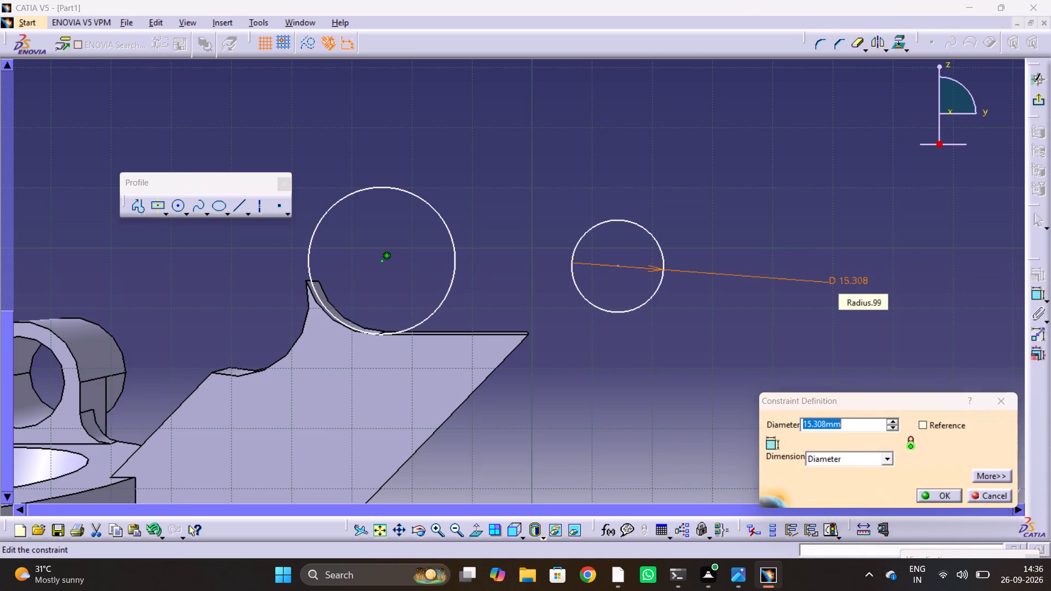
key(alt+Tab)
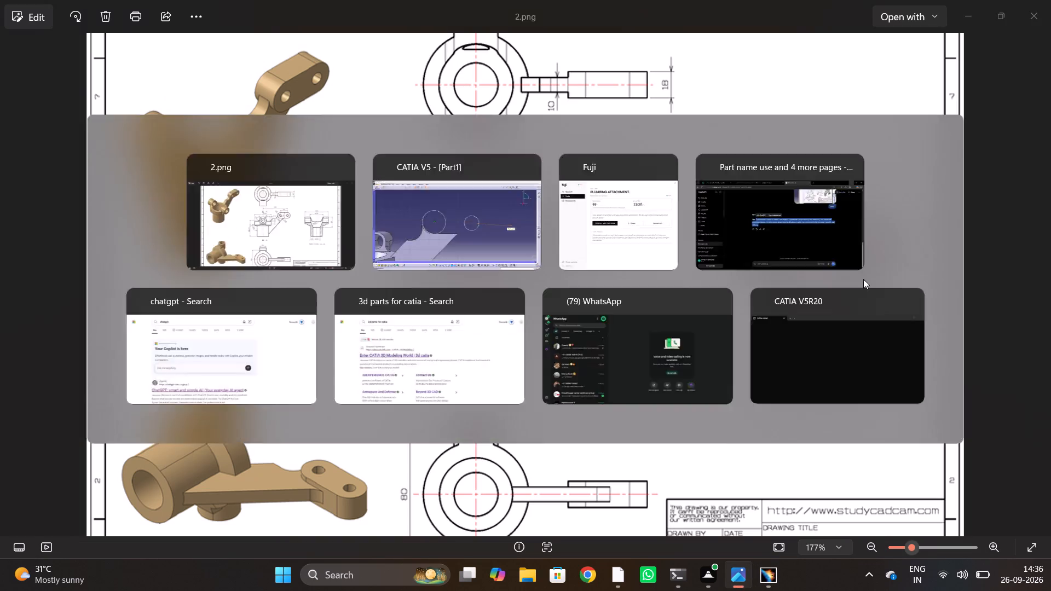
text(24)
key(Return)
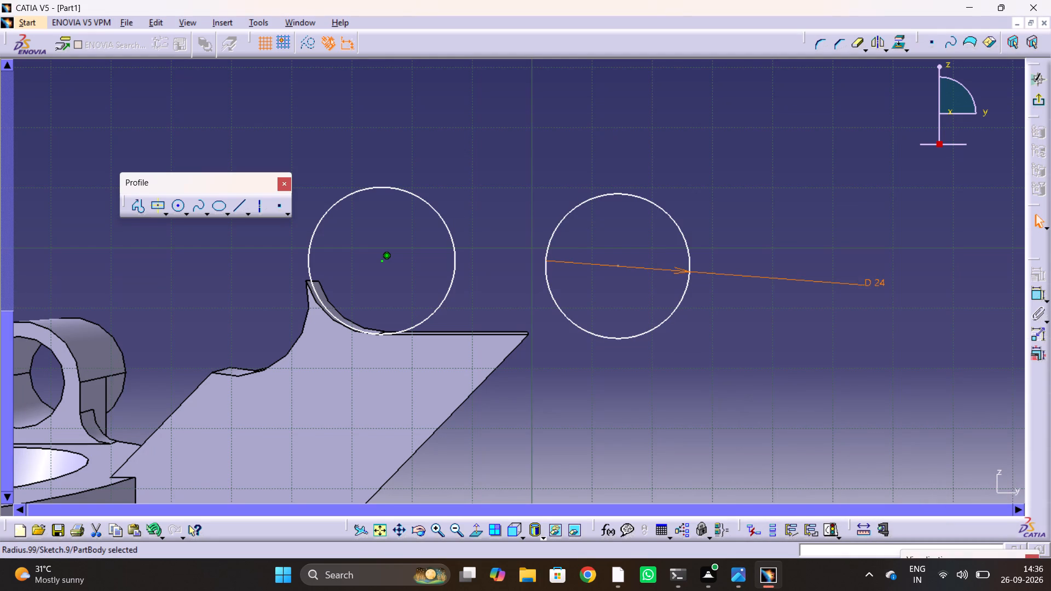
click(819, 319)
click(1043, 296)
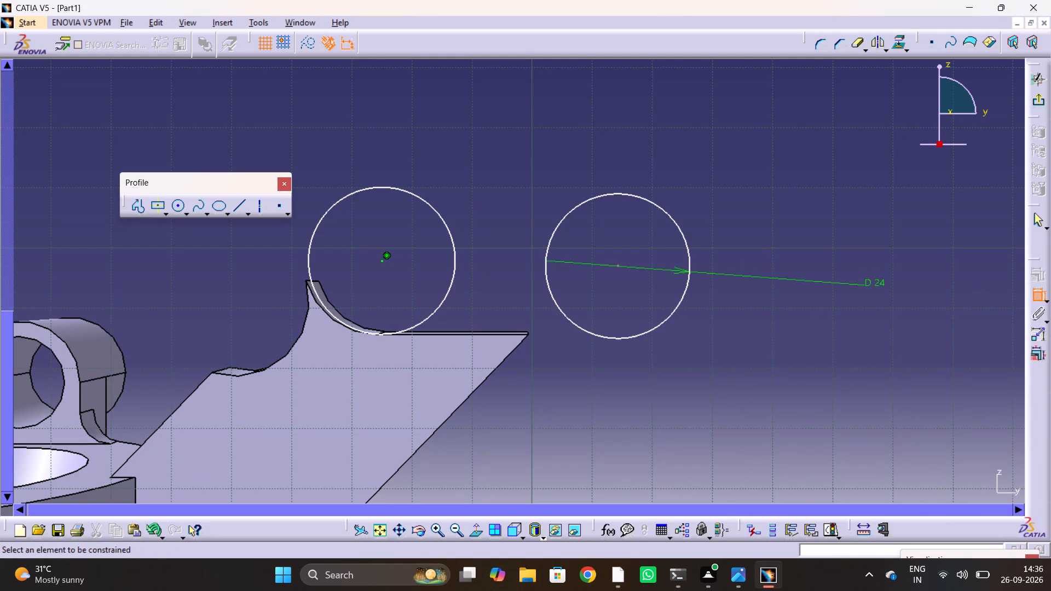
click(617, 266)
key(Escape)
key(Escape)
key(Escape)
Dimension the distance between the centres of the two circles and set it to 30 mm.
click(1035, 293)
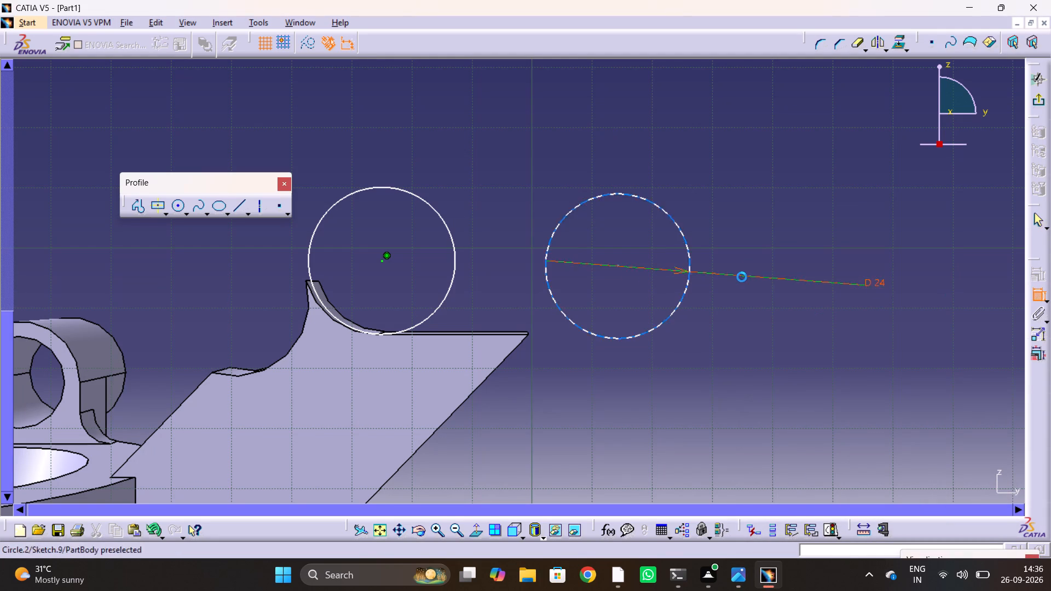
click(619, 266)
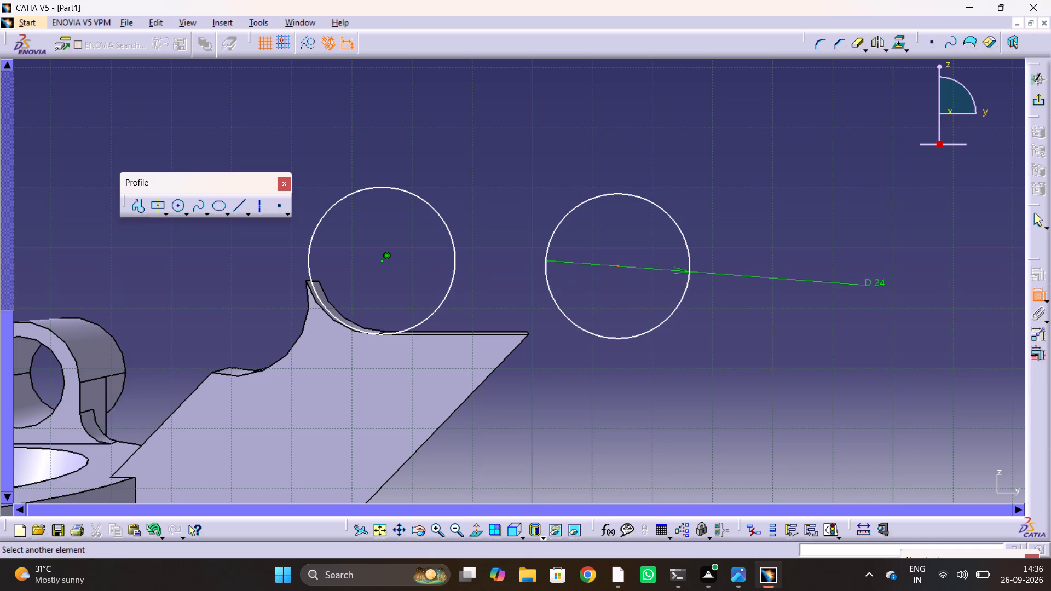
click(385, 259)
click(472, 175)
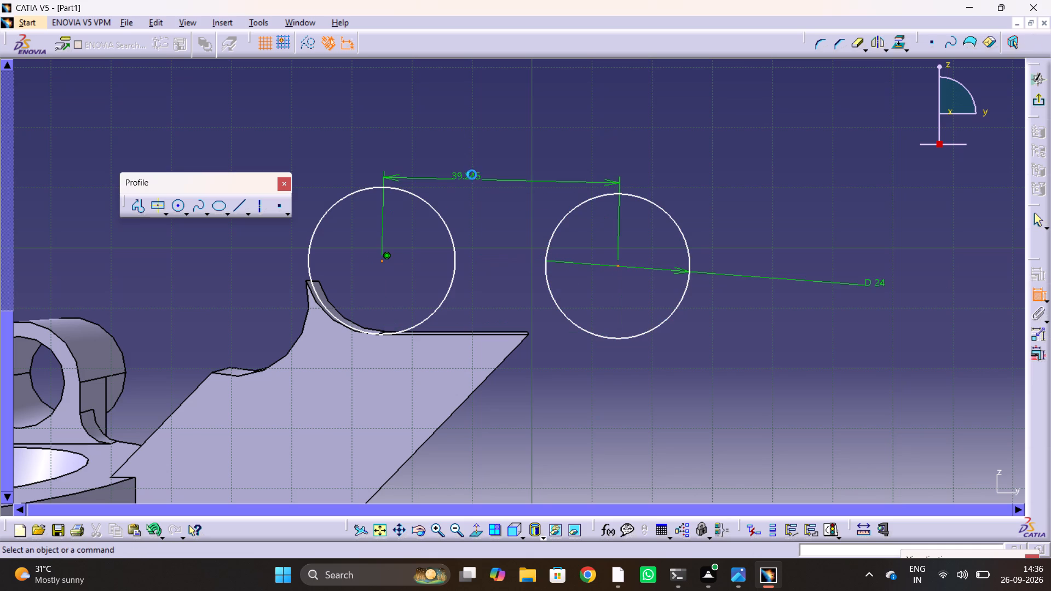
double_click(470, 174)
text(30)
key(Return)
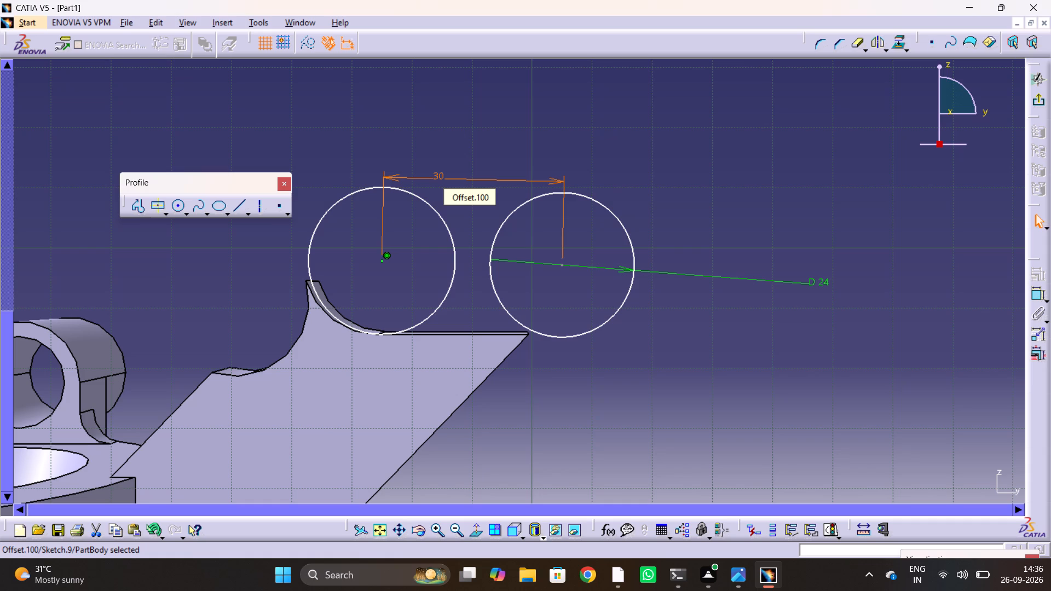
Draw a single horizontal line about 40 mm long above the two circles, spanning both of them.
click(1050, 463)
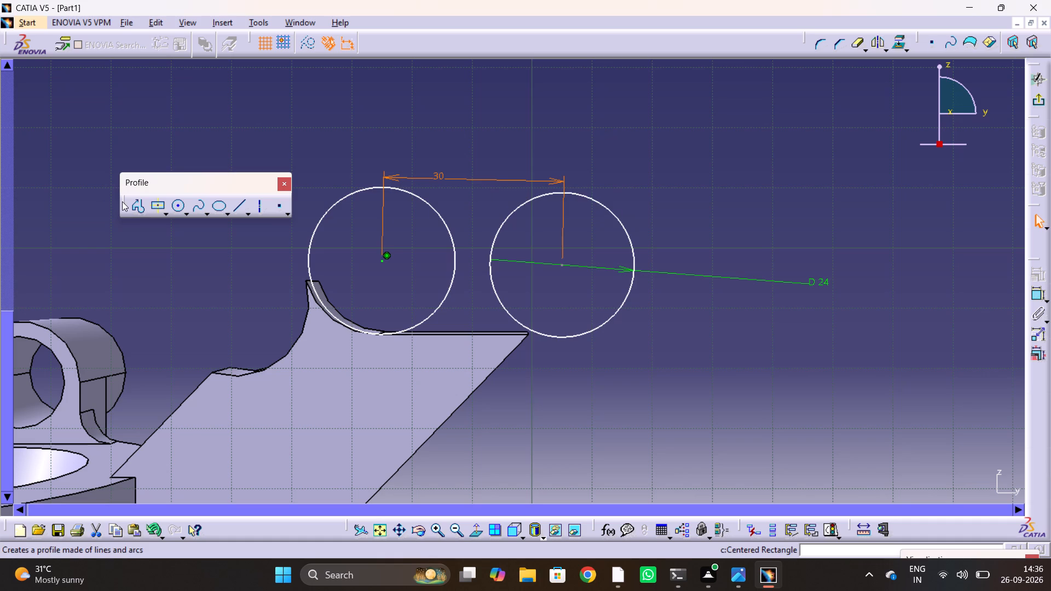
click(138, 209)
click(355, 152)
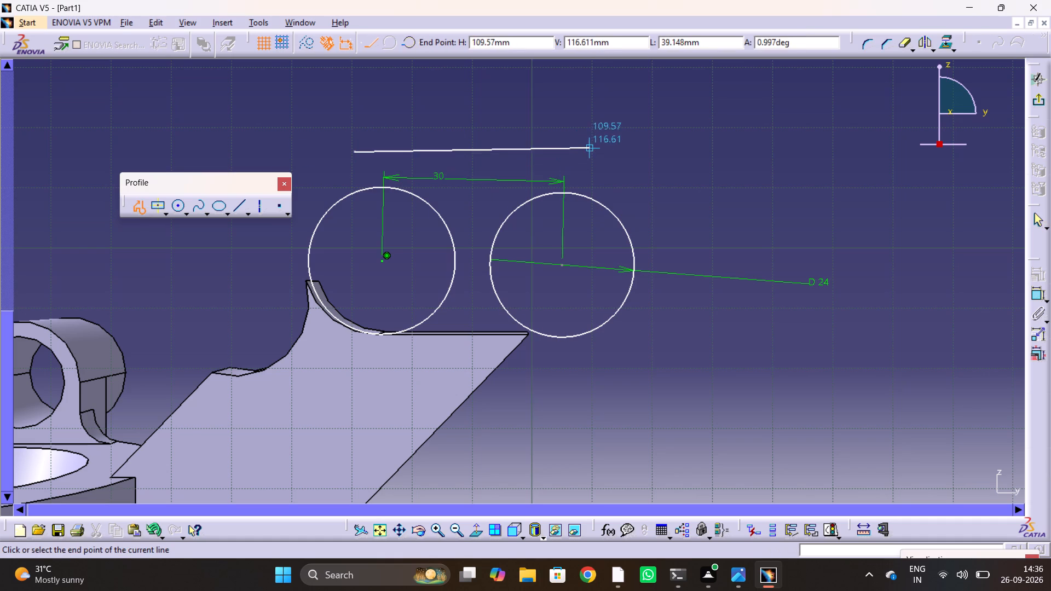
click(595, 152)
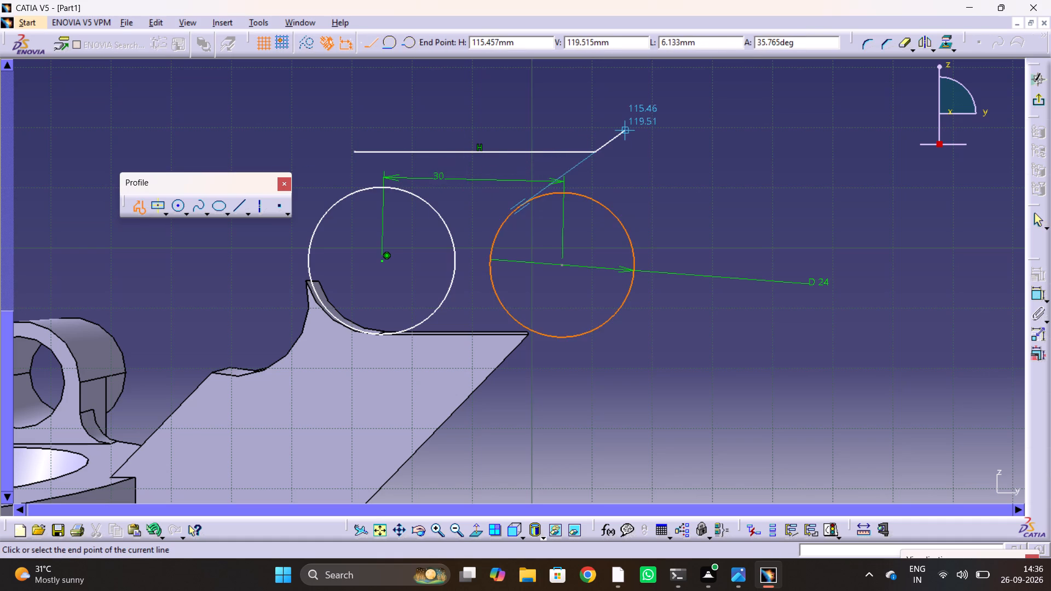
key(Escape)
key(Escape)
key(Escape)
key(Escape)
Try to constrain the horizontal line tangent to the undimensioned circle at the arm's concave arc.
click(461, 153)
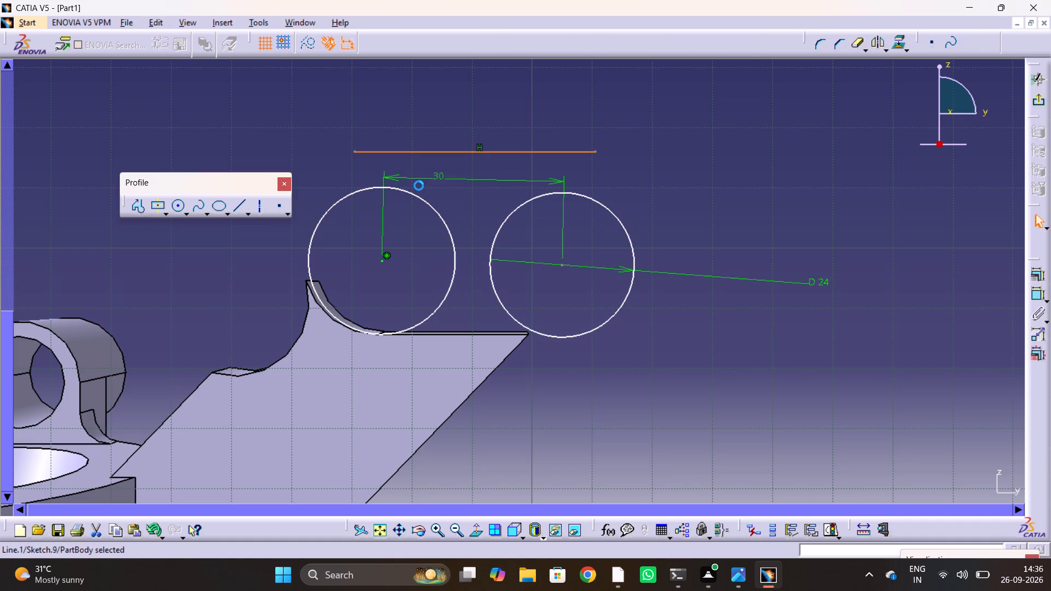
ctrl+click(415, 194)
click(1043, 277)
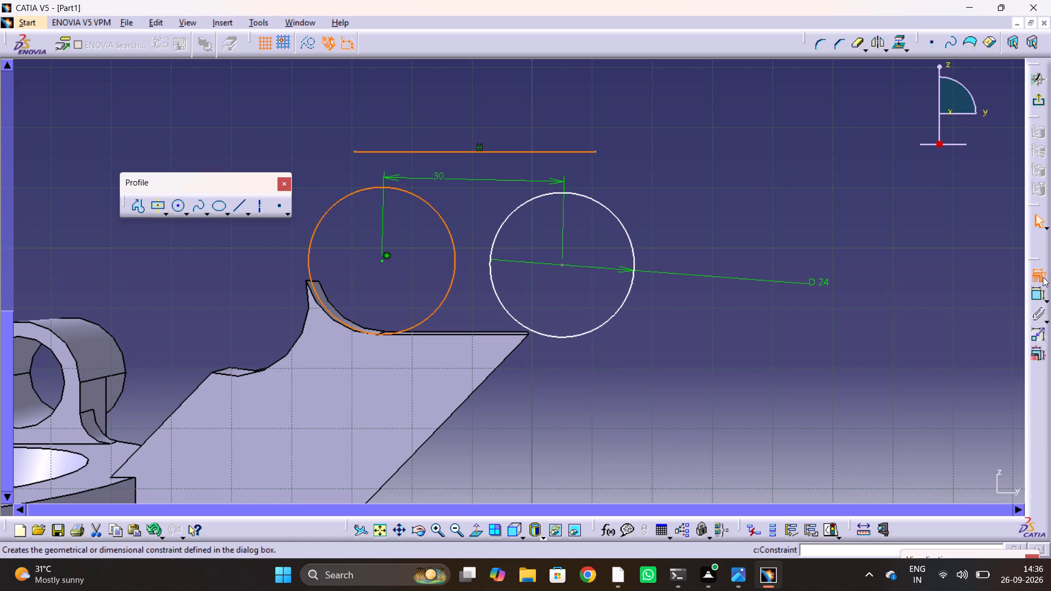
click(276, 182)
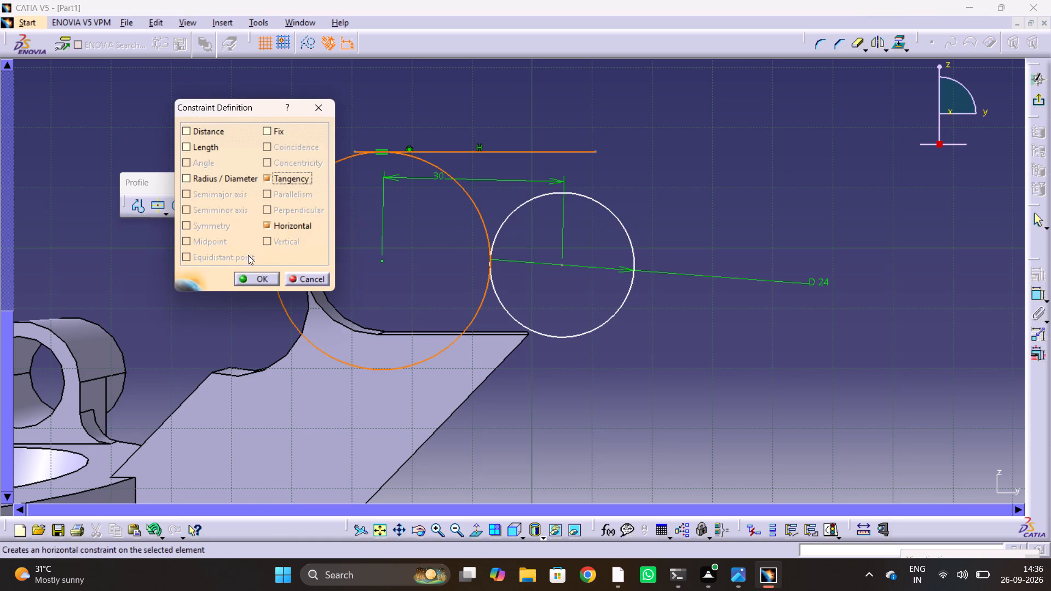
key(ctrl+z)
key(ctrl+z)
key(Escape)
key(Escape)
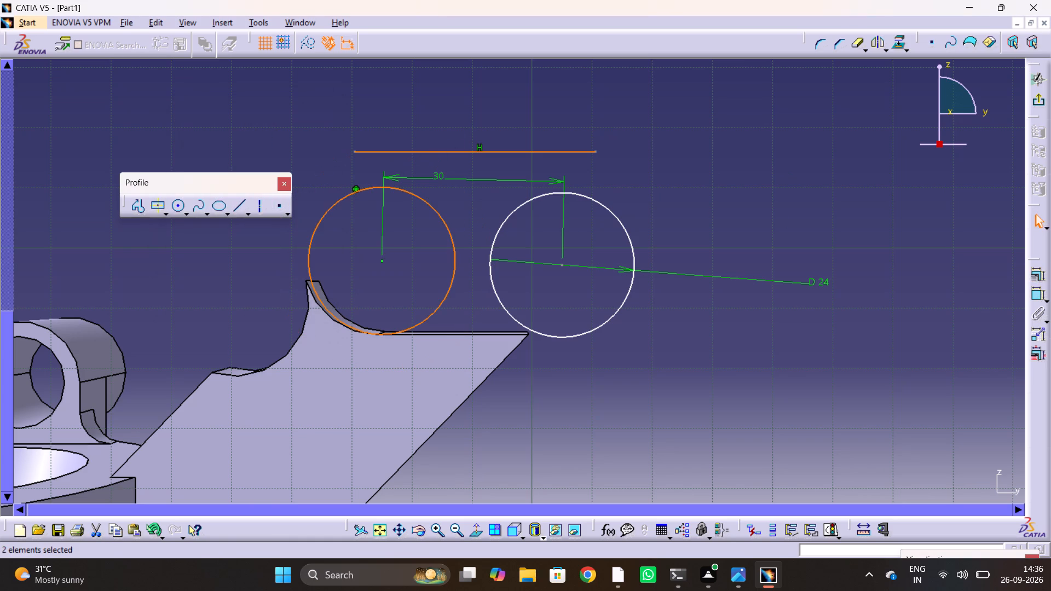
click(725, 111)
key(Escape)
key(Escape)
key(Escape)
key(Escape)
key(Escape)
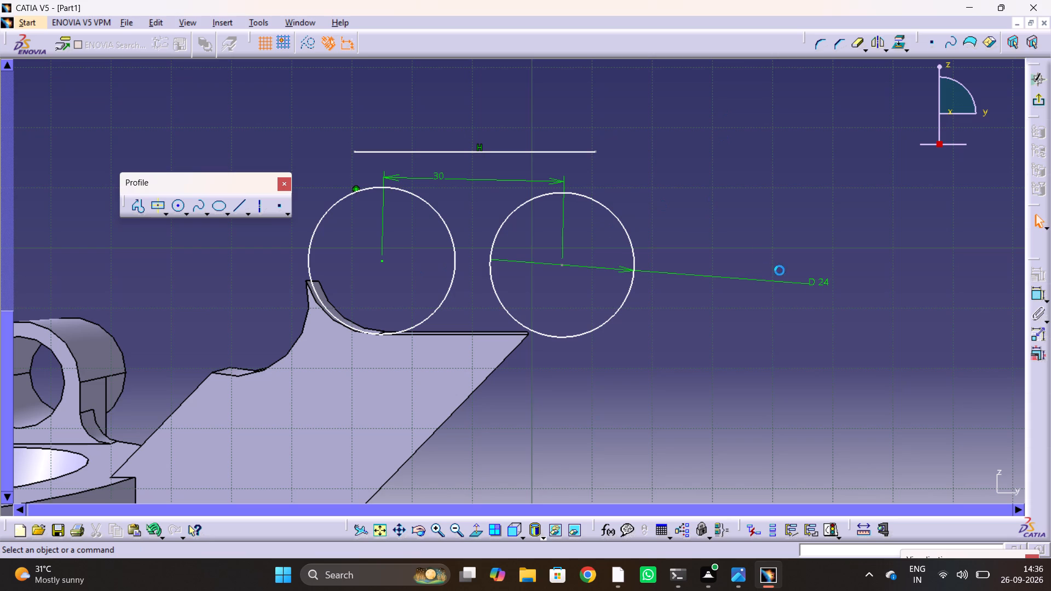
Dimension the circle at the arm's concave arc and set its diameter to 24 mm.
click(1036, 294)
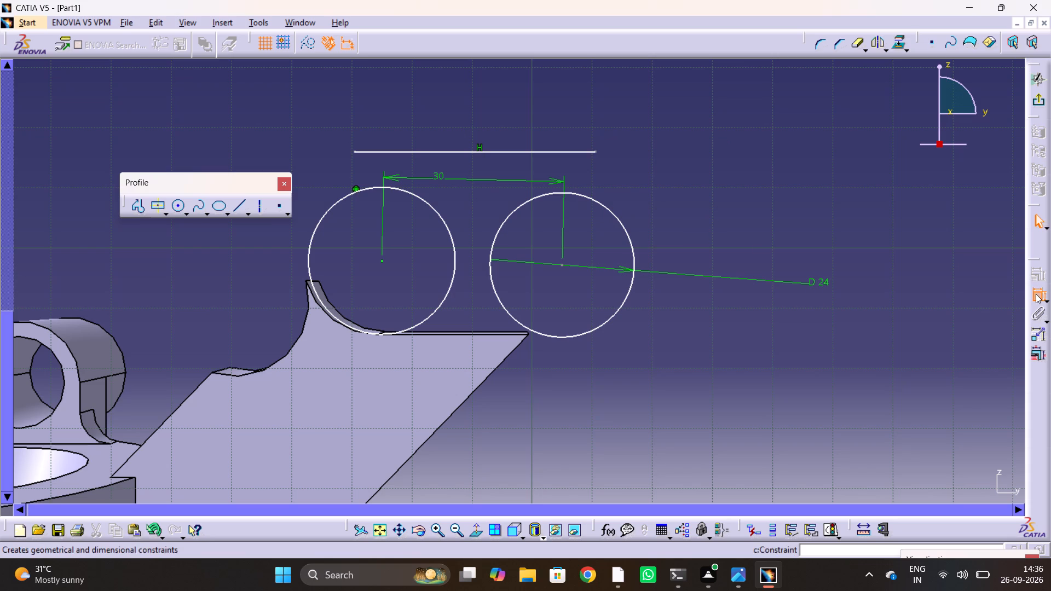
click(315, 226)
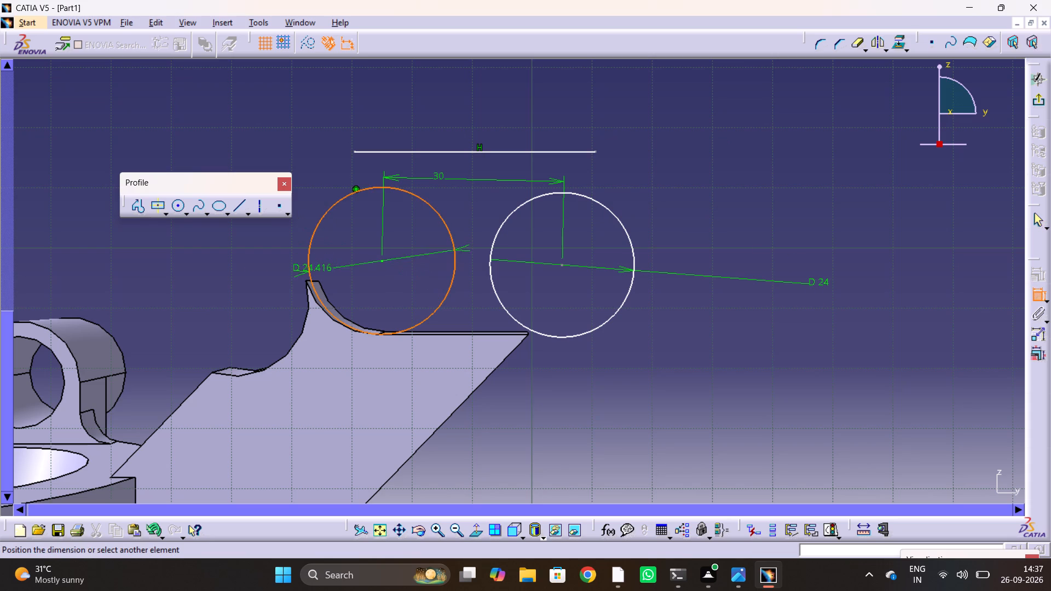
click(229, 266)
double_click(234, 268)
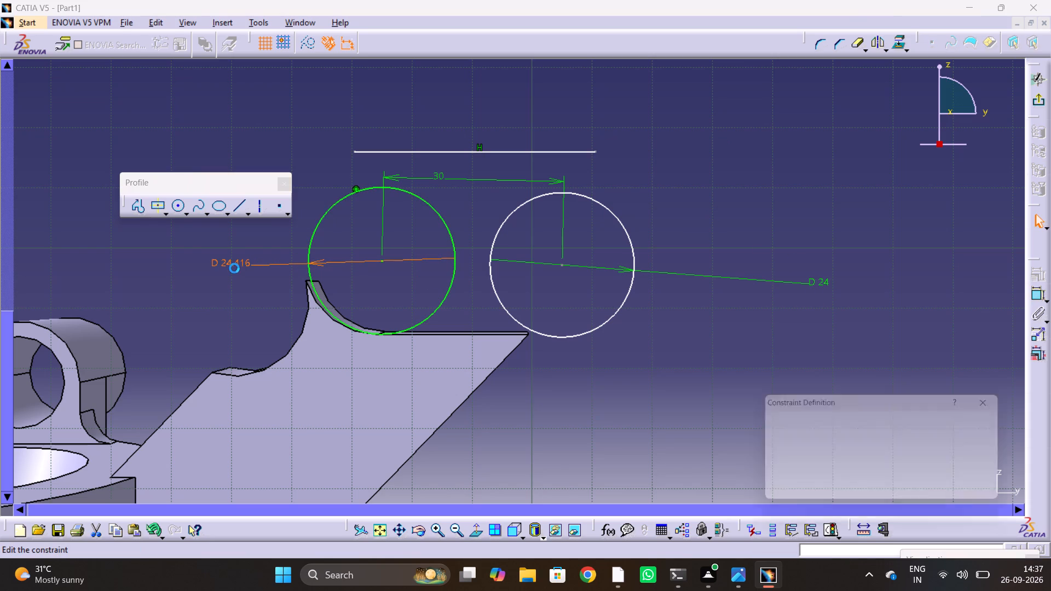
text(24)
key(Return)
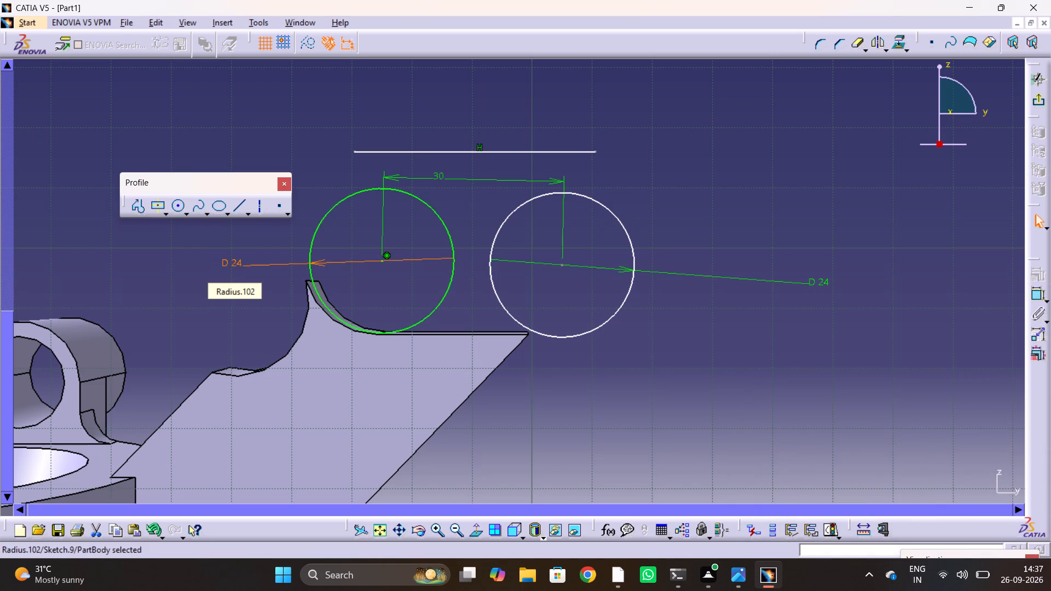
Apply a tangency constraint between the horizontal line and the 24 mm circle at the arm's concave arc.
drag(125, 288, 289, 269)
middle_drag(353, 262, 365, 281)
drag(353, 262, 365, 281)
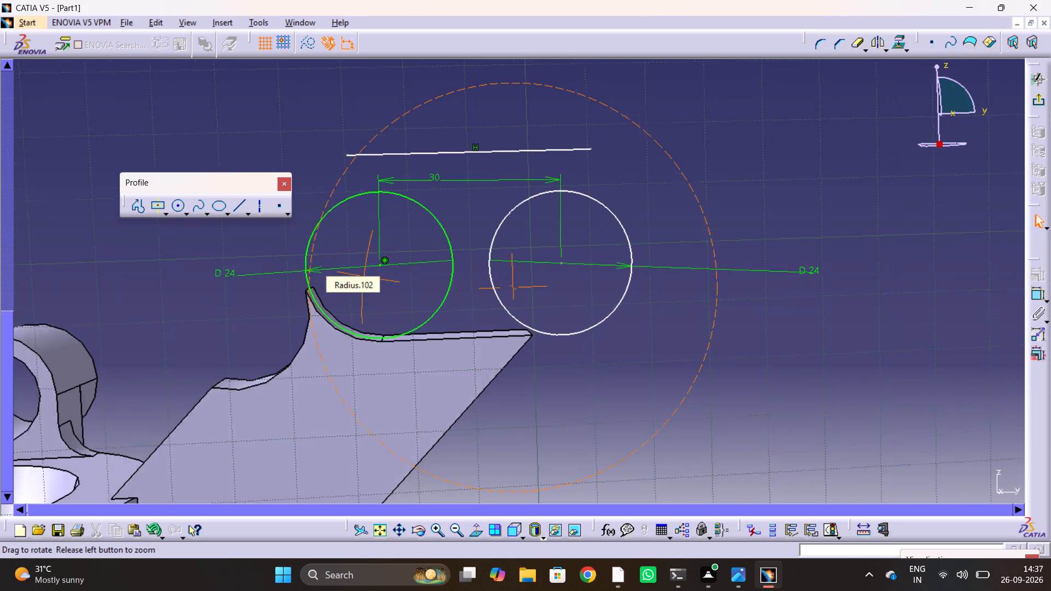
middle_drag(365, 281, 373, 311)
drag(365, 281, 376, 307)
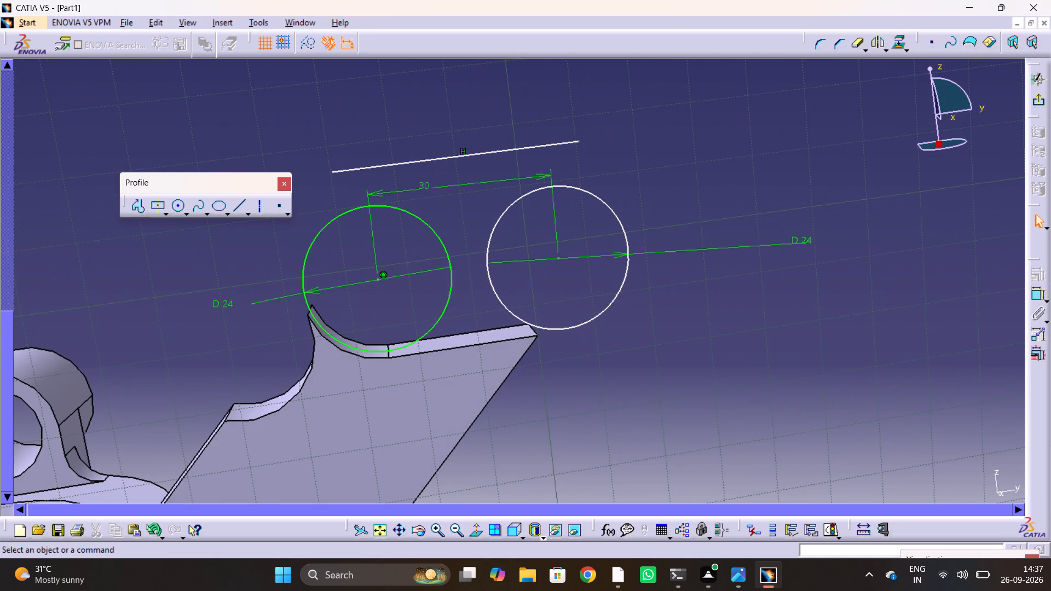
drag(334, 217, 337, 213)
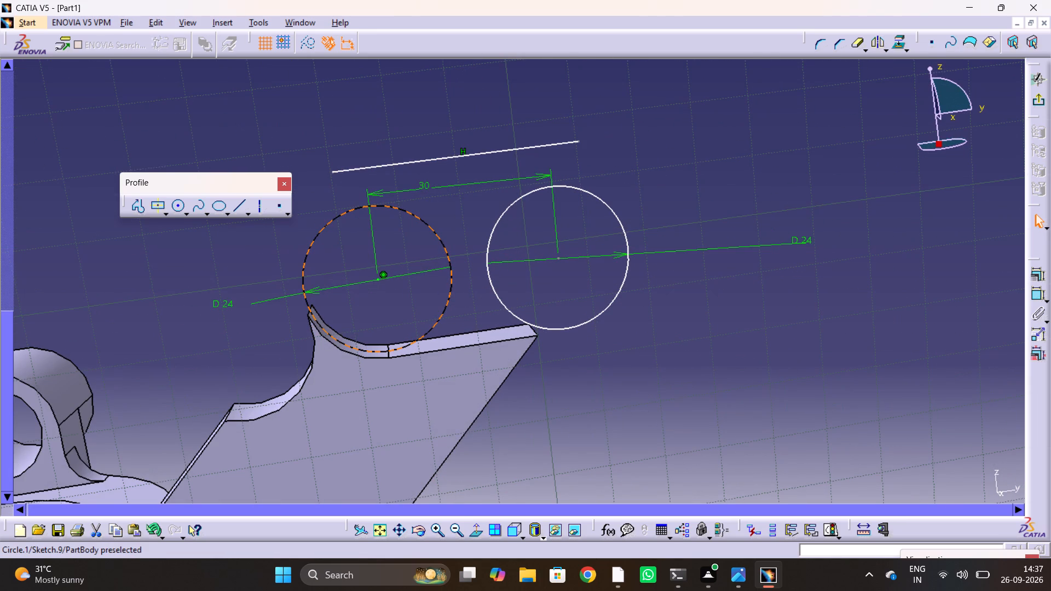
drag(337, 213, 340, 244)
click(284, 94)
key(Escape)
click(338, 170)
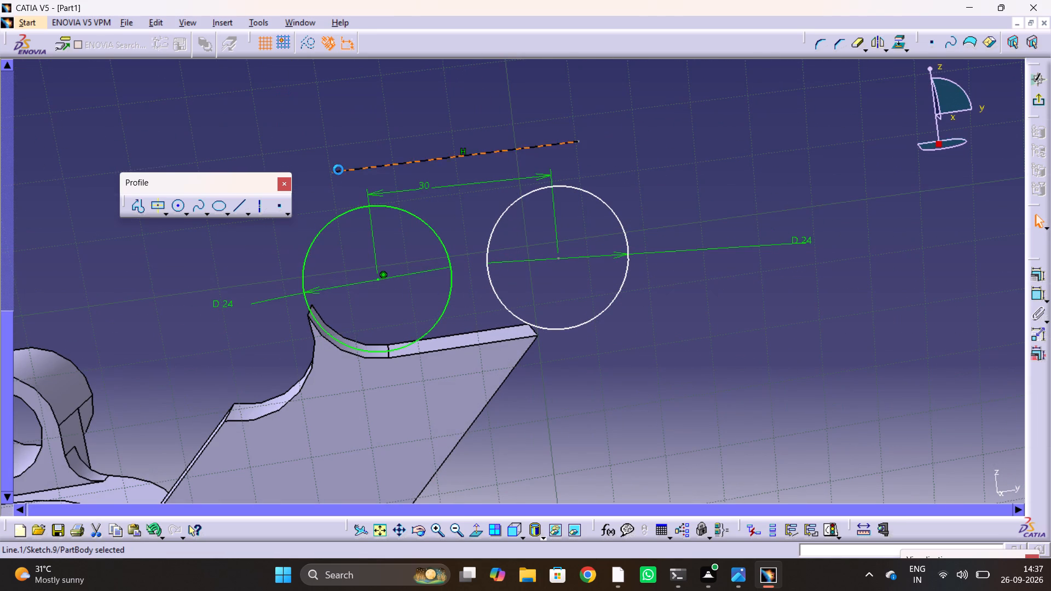
ctrl+click(333, 223)
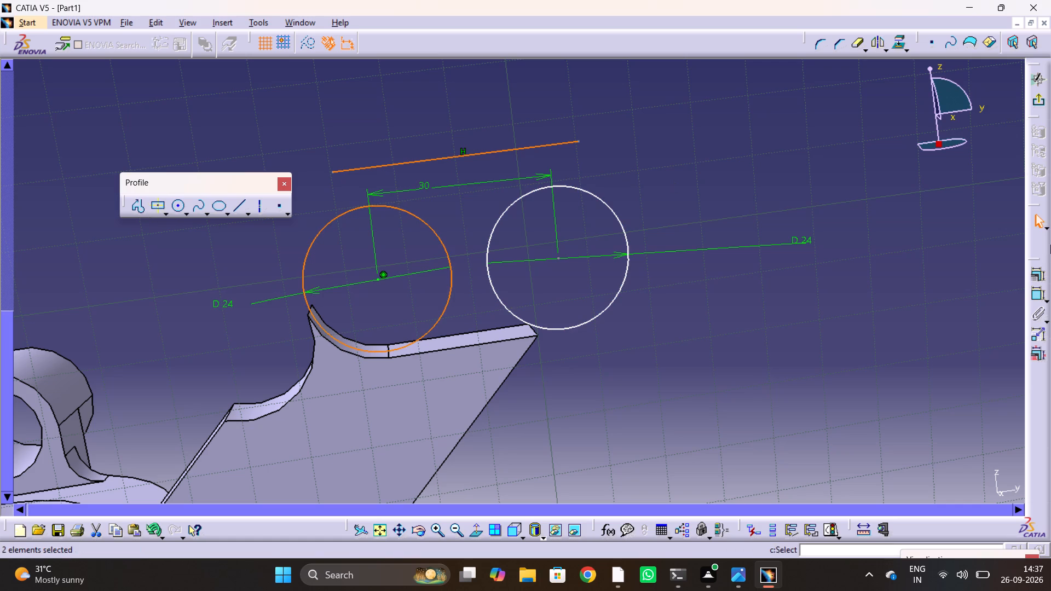
click(1033, 275)
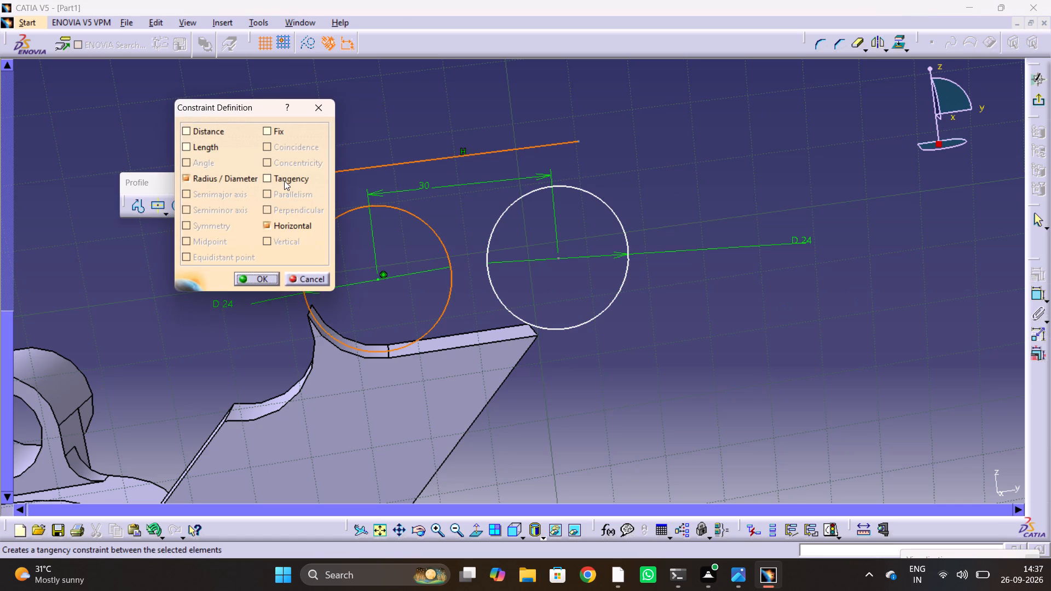
click(284, 180)
click(250, 275)
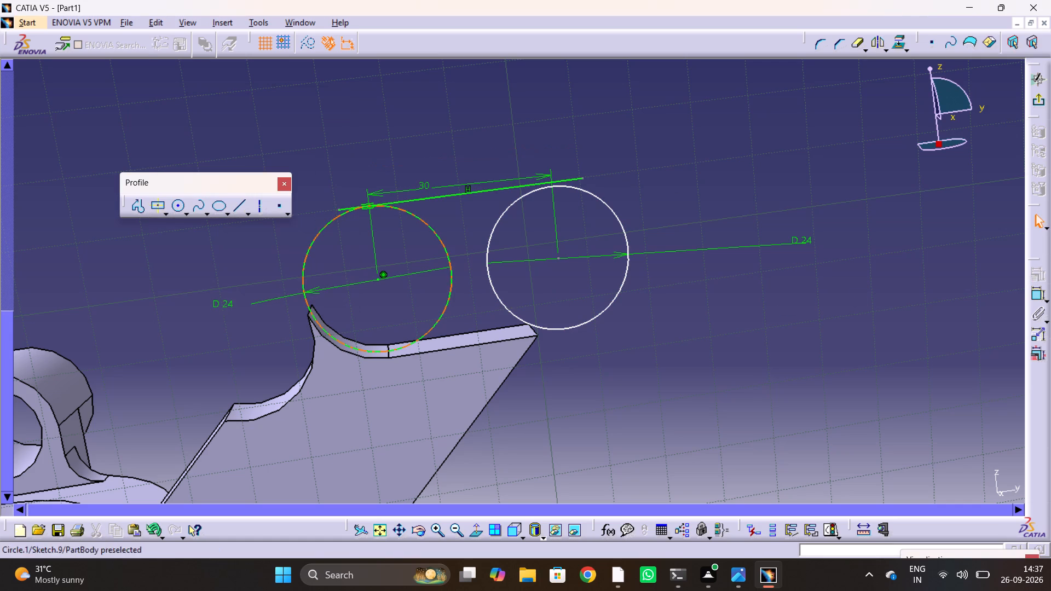
Make the upper tangent line's arm-side endpoint coincident with the 24 mm circle at the arm's concave arc.
click(337, 208)
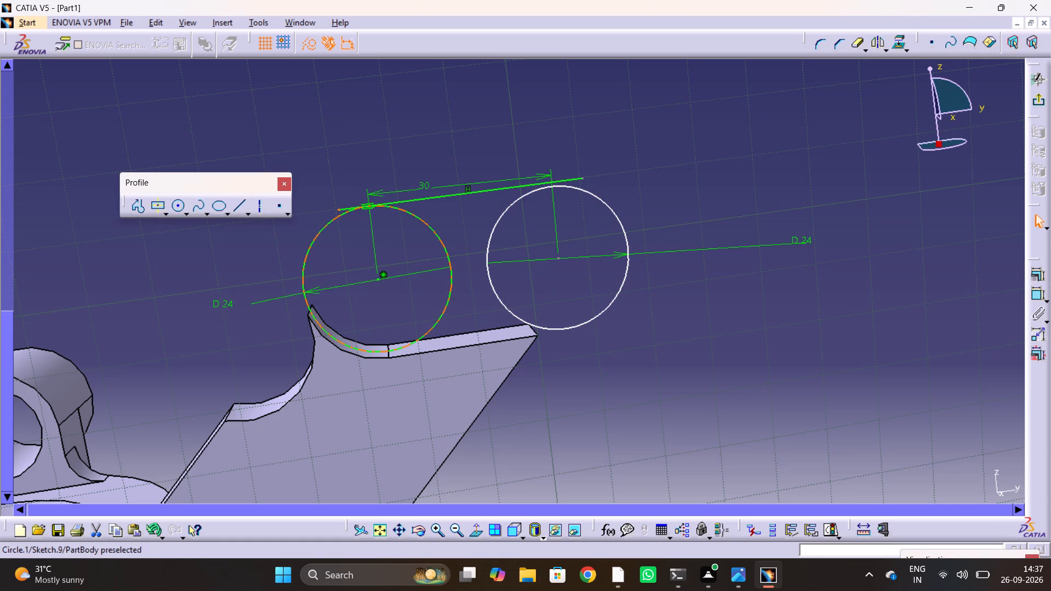
ctrl+click(332, 222)
click(1042, 275)
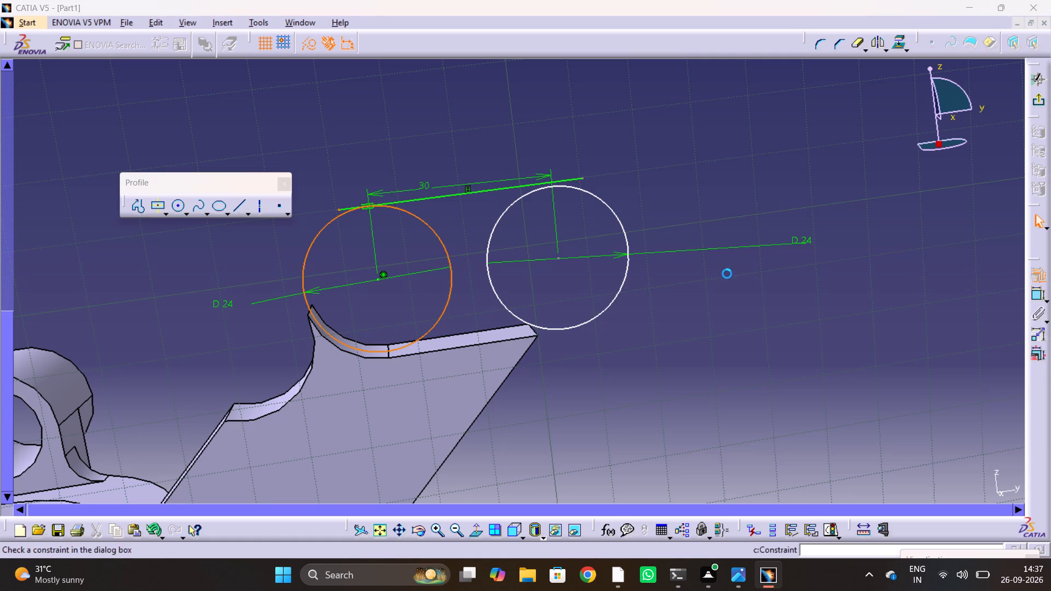
click(302, 148)
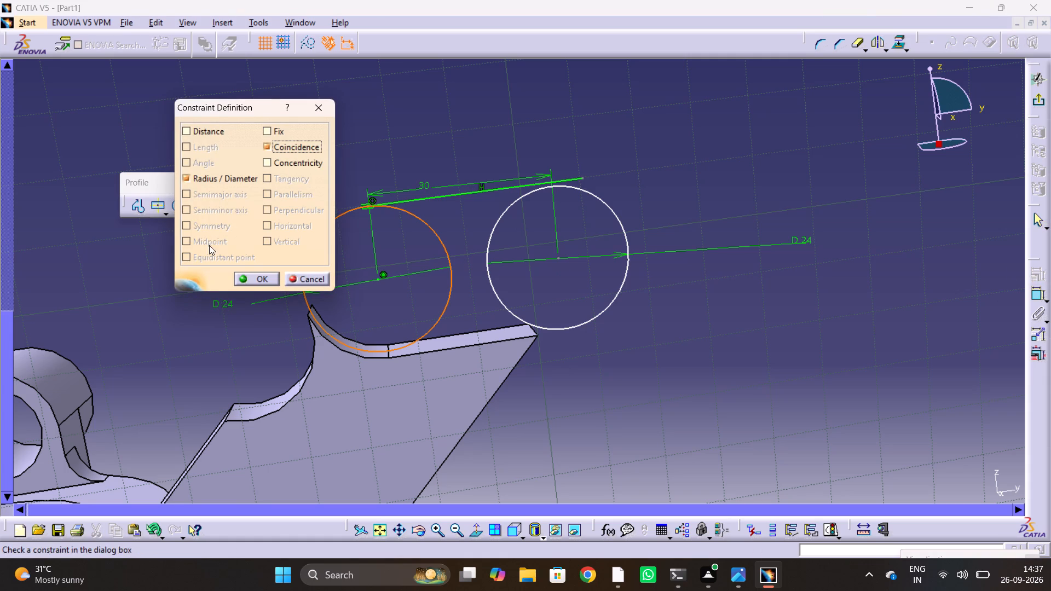
click(253, 272)
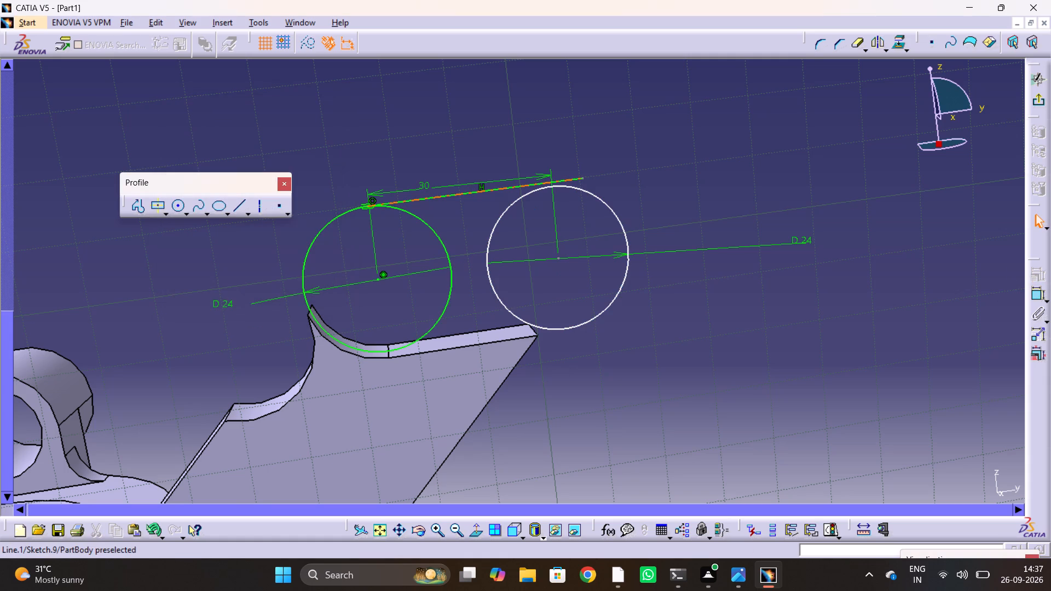
Apply a tangency constraint between the upper horizontal line and the outer 24 mm circle.
click(574, 188)
ctrl+click(571, 178)
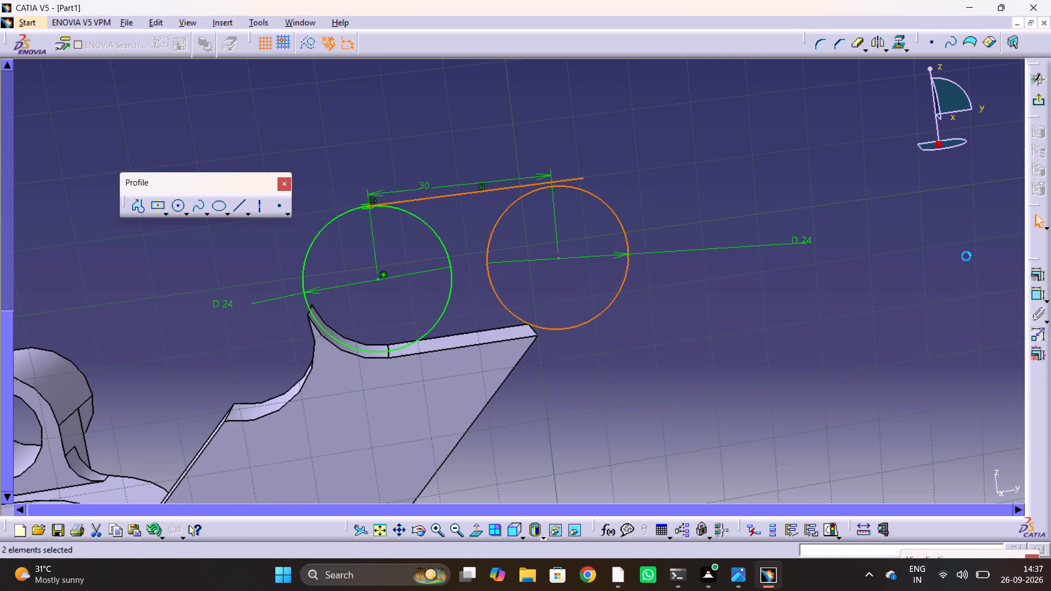
click(1032, 274)
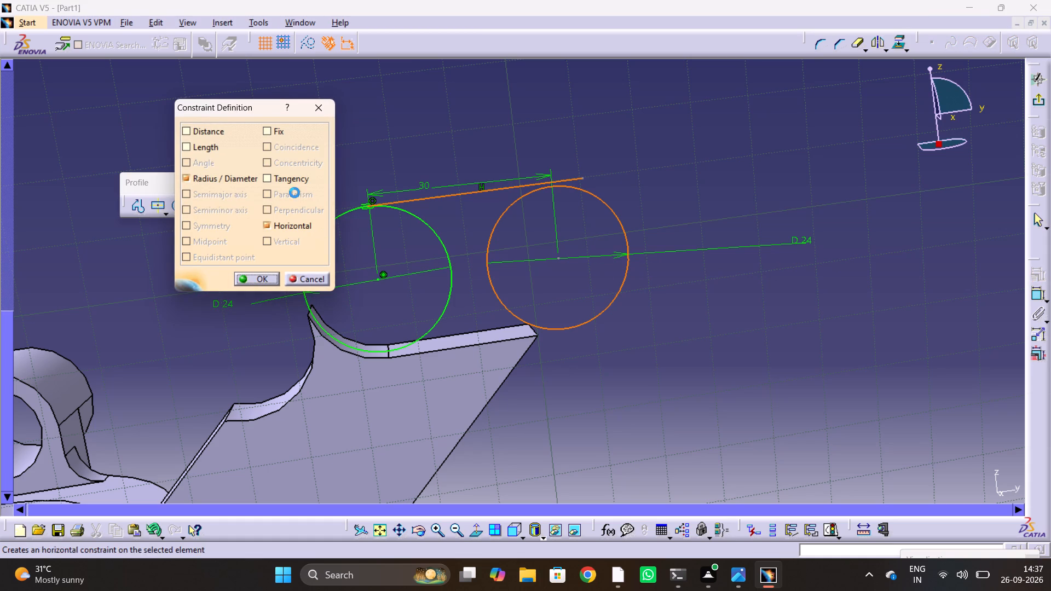
click(291, 183)
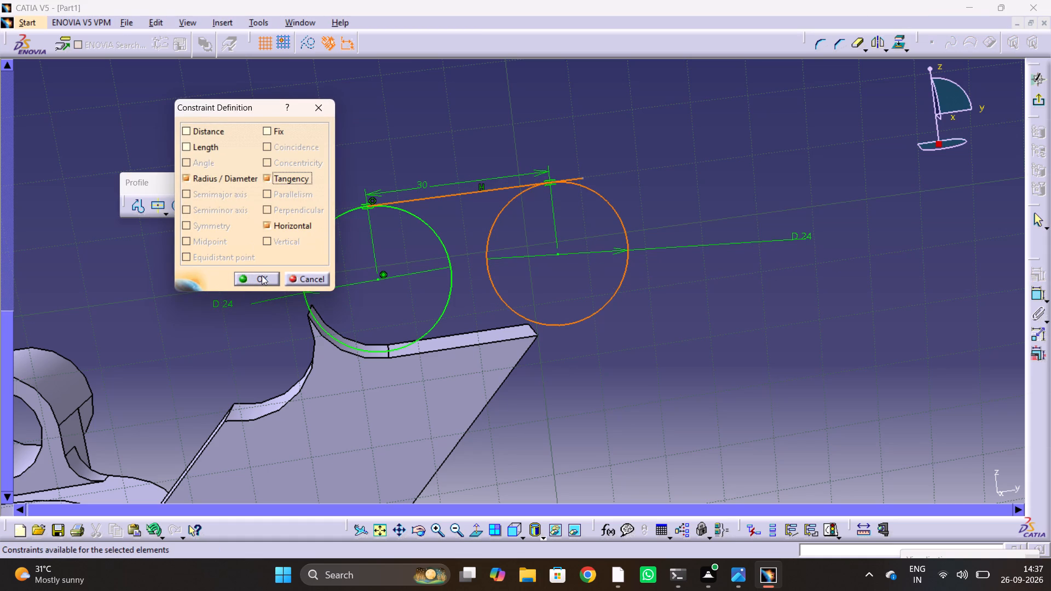
click(262, 282)
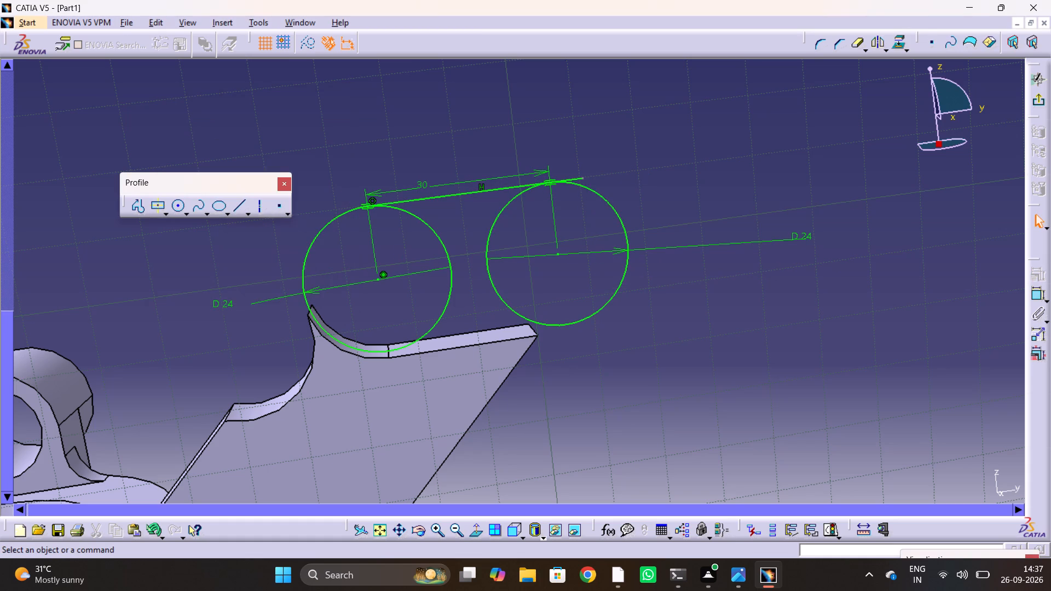
Make the upper line's overhanging outer endpoint coincident with the outer 24 mm circle.
click(585, 181)
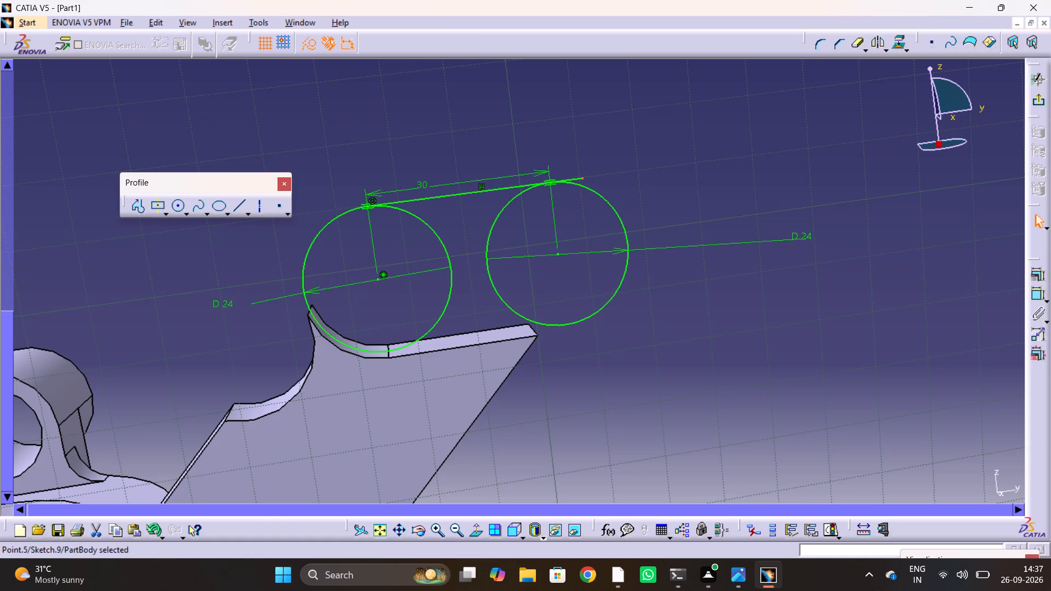
ctrl+click(591, 188)
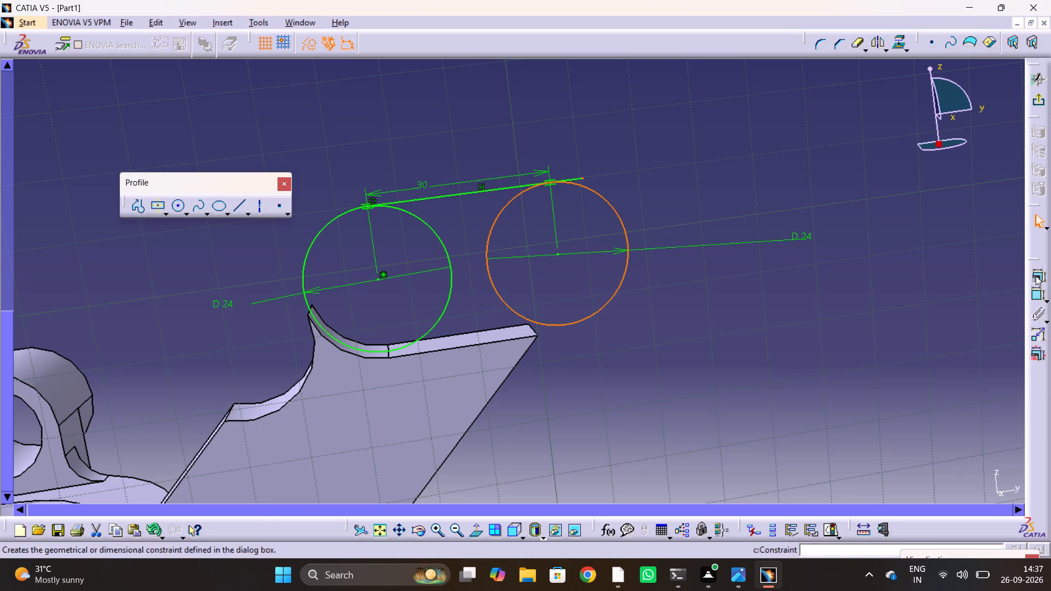
click(1036, 276)
click(292, 166)
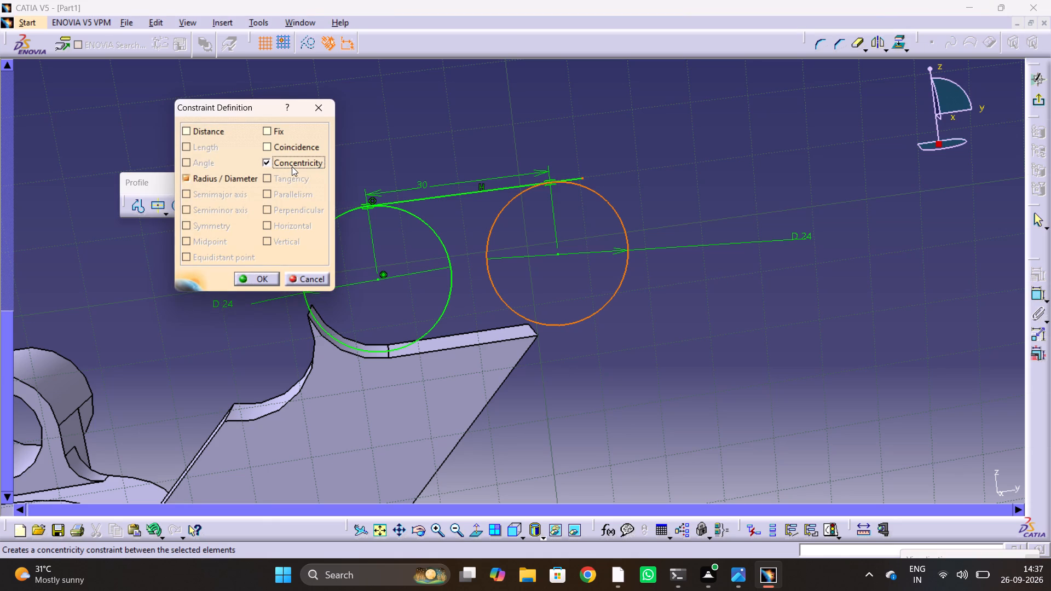
click(292, 166)
click(293, 156)
click(299, 152)
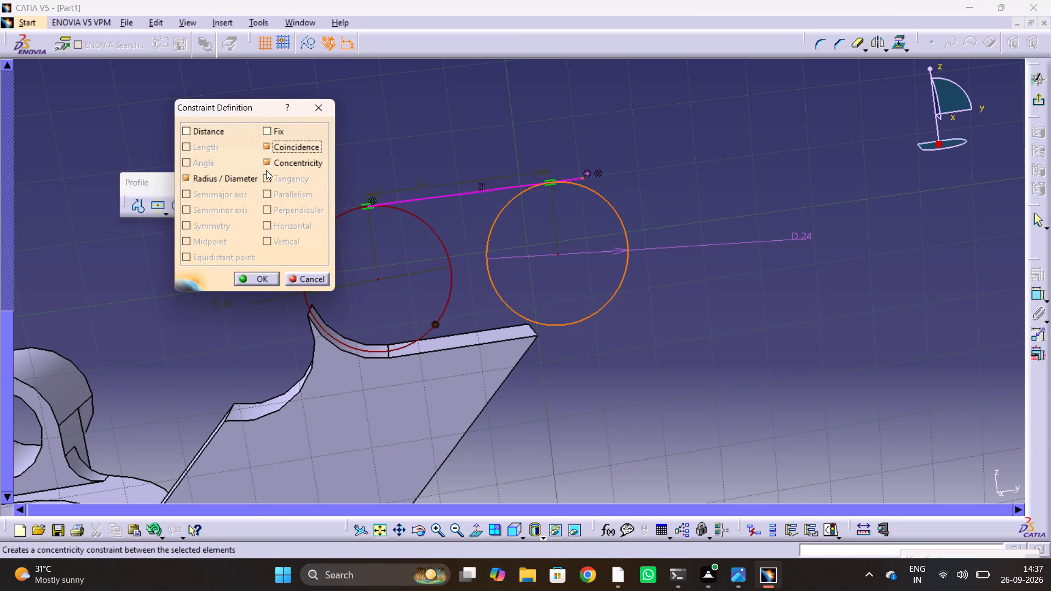
click(288, 161)
click(254, 273)
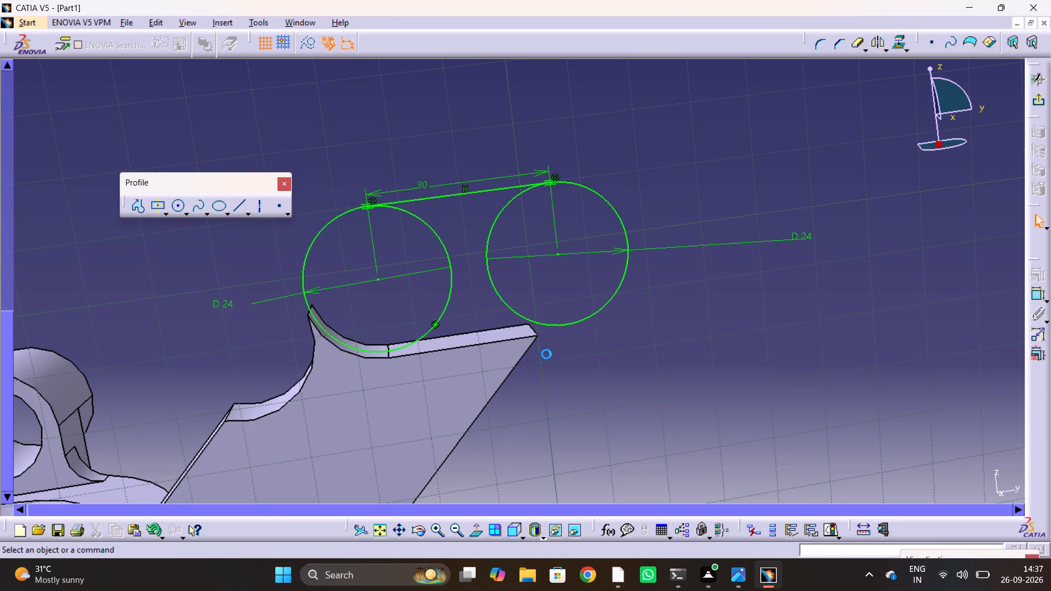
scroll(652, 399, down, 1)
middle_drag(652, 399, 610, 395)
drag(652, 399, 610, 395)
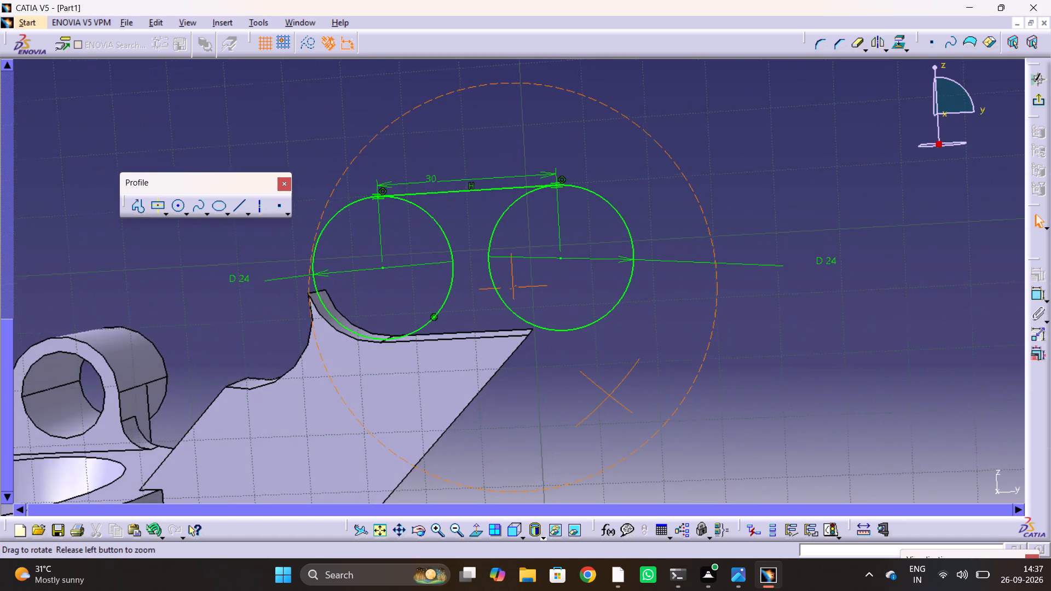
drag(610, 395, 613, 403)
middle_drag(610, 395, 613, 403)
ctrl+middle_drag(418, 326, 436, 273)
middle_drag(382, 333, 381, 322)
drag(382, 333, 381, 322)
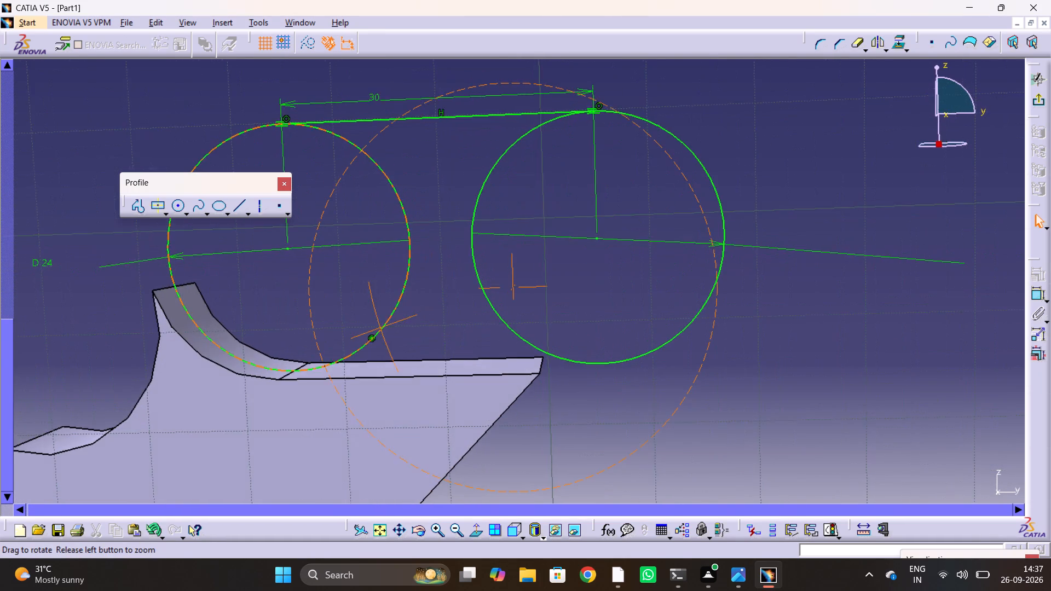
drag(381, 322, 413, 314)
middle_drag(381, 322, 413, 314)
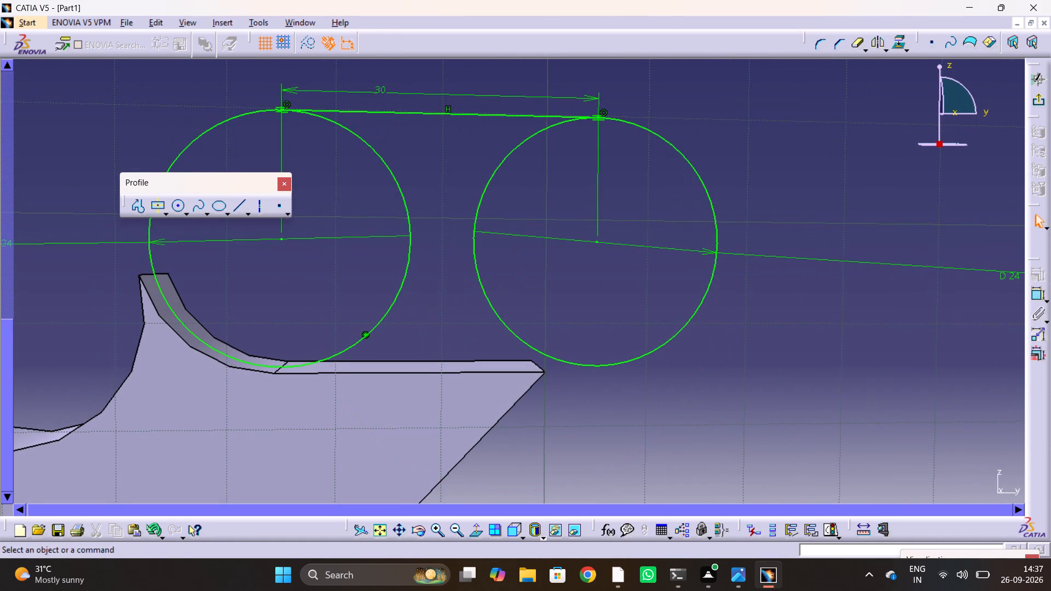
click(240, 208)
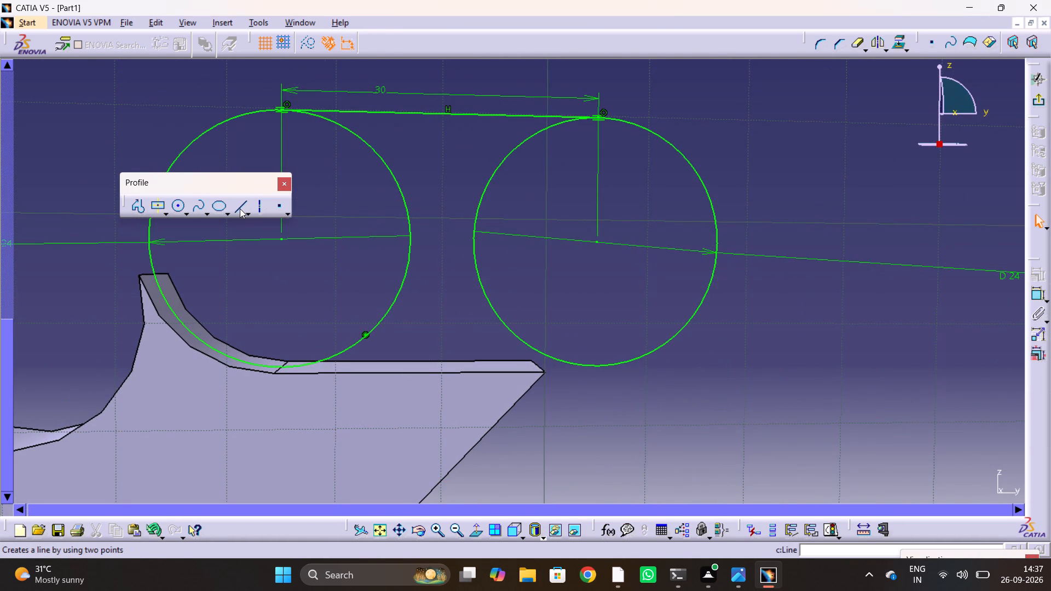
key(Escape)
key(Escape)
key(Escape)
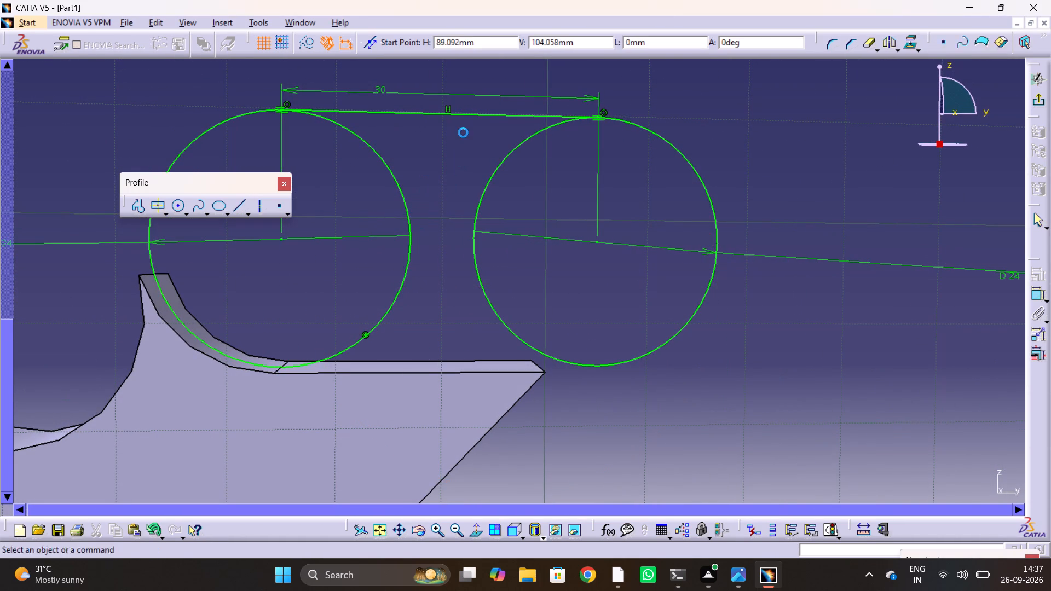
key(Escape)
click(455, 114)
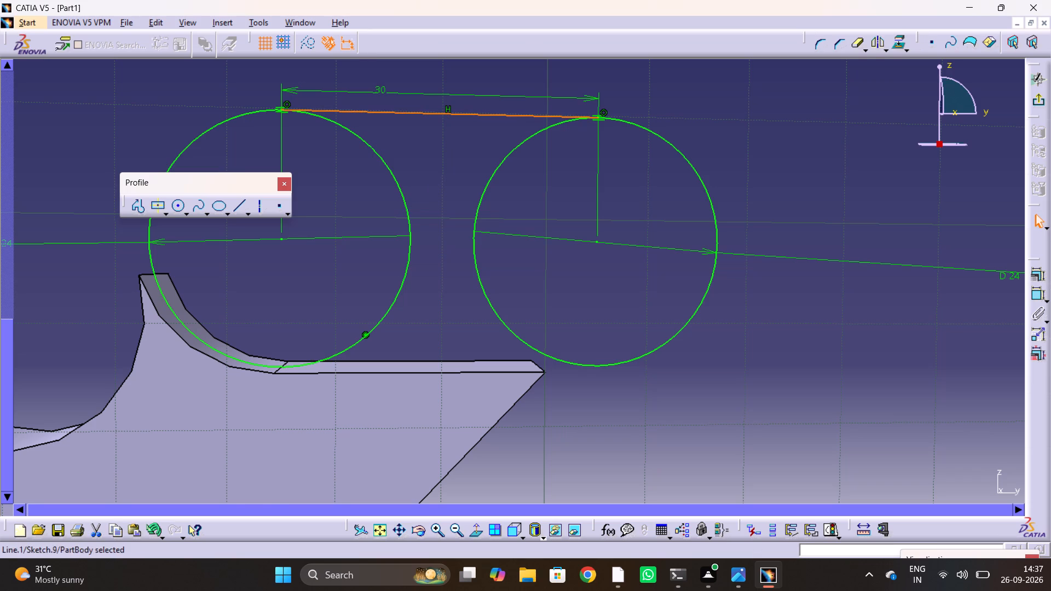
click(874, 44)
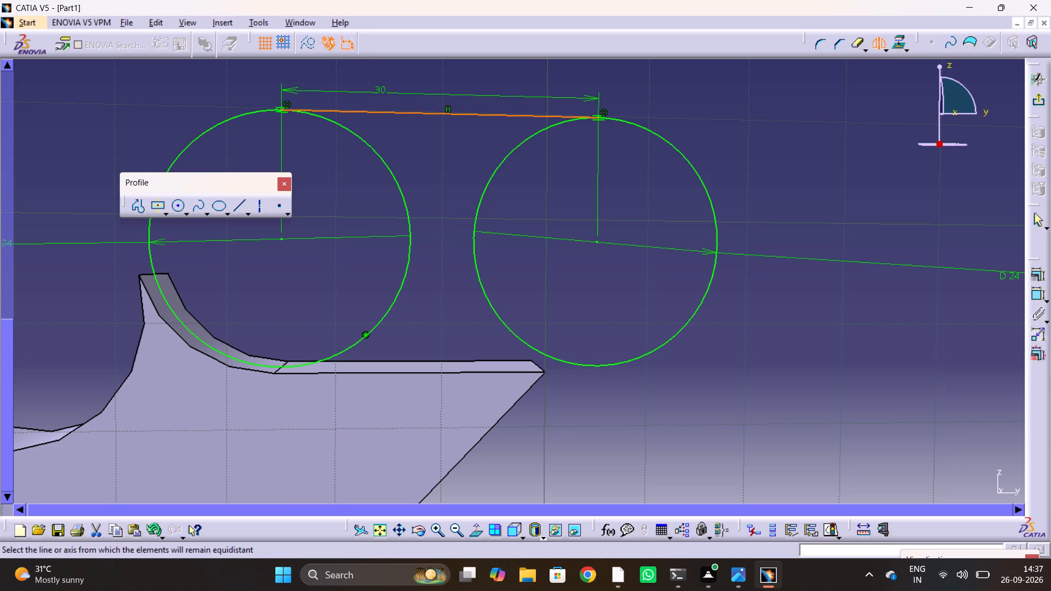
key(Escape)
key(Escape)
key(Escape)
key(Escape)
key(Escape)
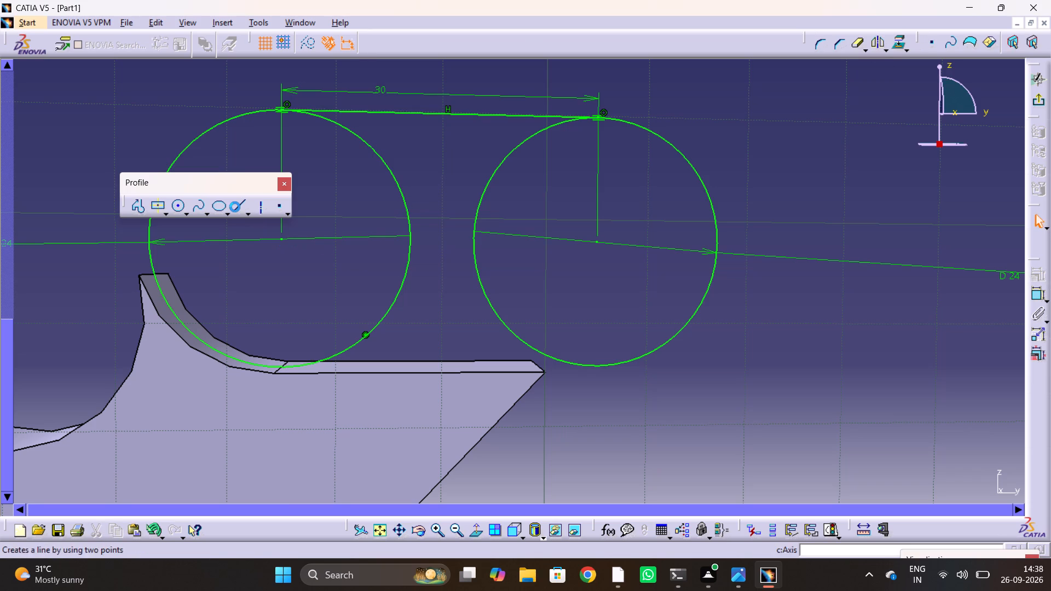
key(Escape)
Draw a horizontal line along the undersides of both circles, from the arm-side circle's lowest point to just past the outer circle's.
click(239, 215)
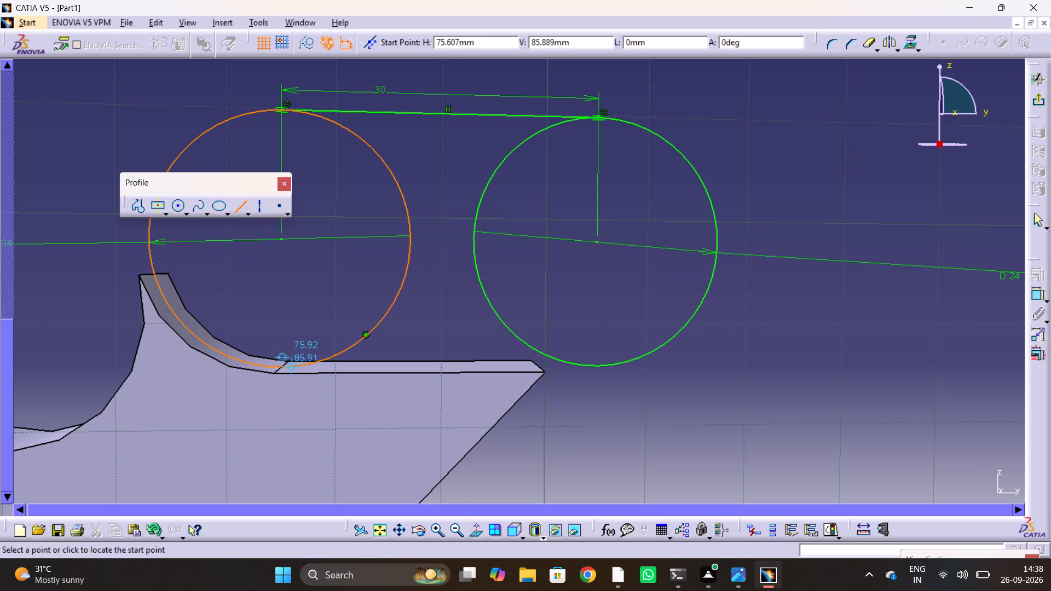
click(275, 367)
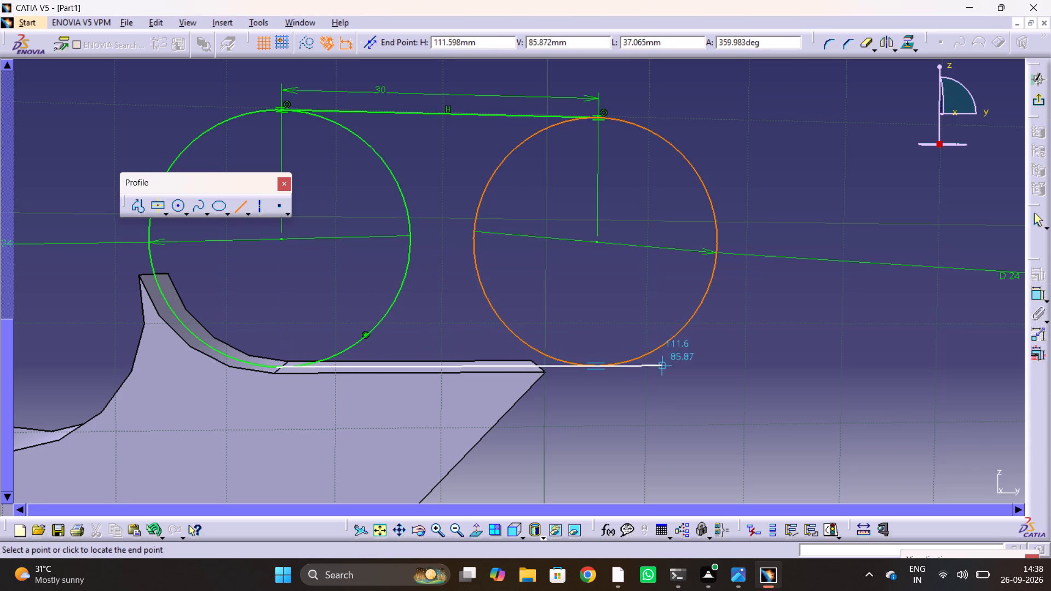
click(622, 364)
click(669, 388)
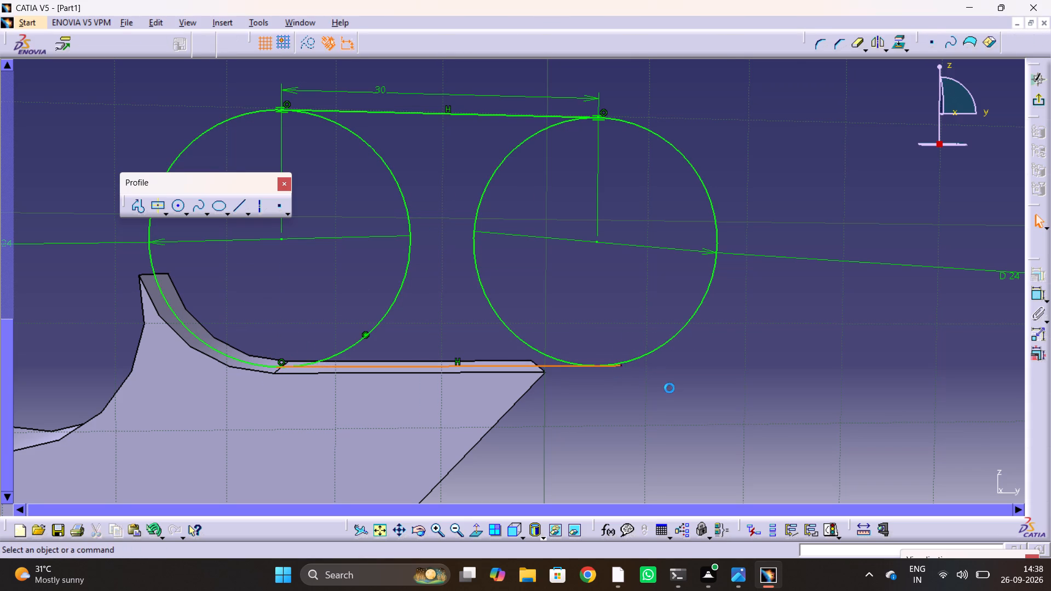
key(Escape)
key(Escape)
Apply a tangency constraint between the lower horizontal line and the 24 mm circle at the arm's concave arc.
click(374, 369)
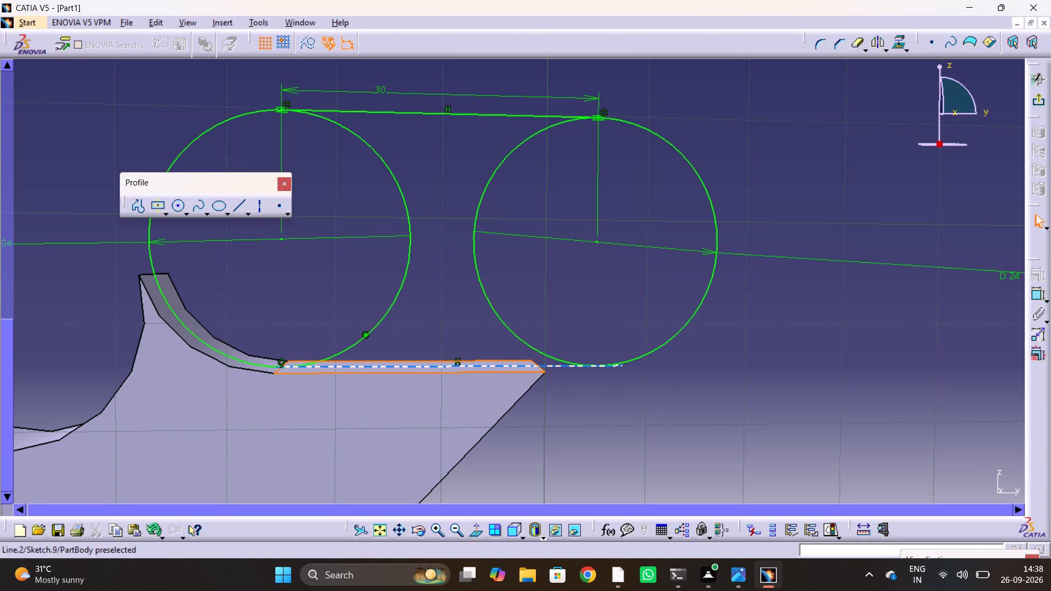
key(Escape)
click(389, 368)
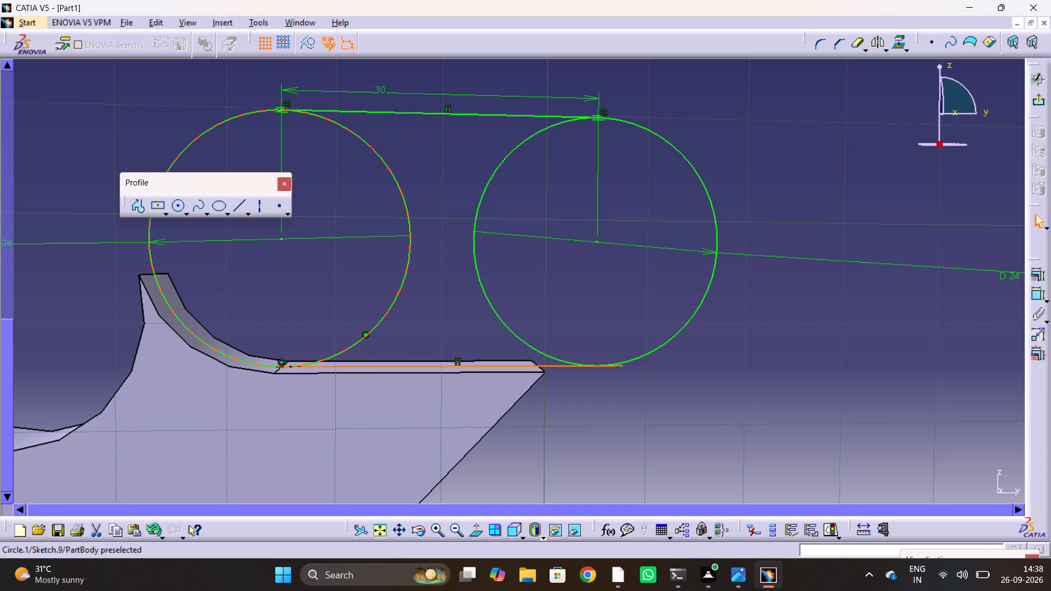
ctrl+click(379, 324)
click(1042, 276)
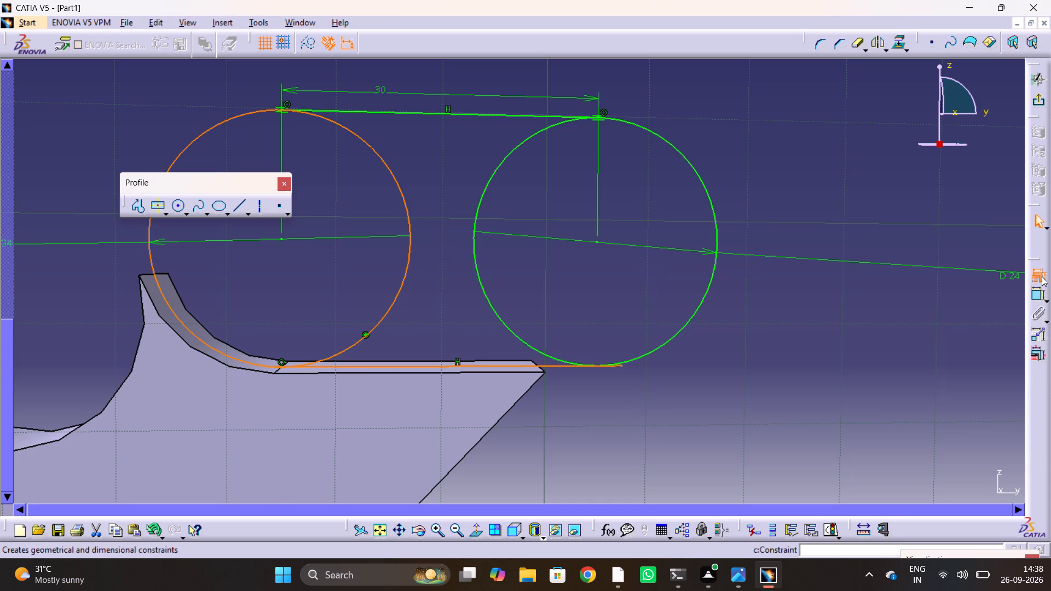
click(298, 183)
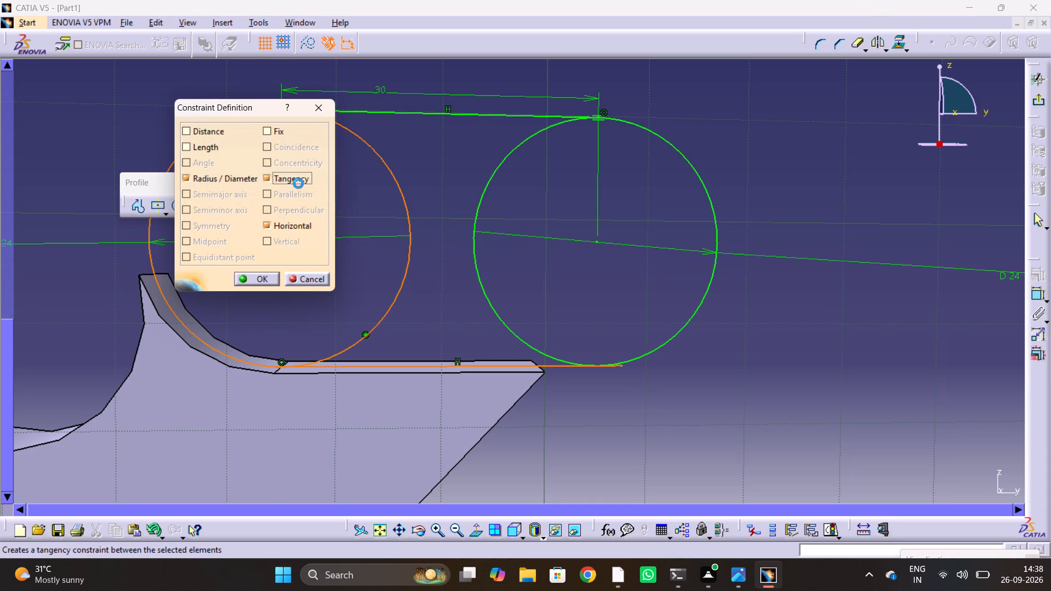
click(255, 280)
Stretch the lower horizontal line so its free end extends well beyond the outer circle.
drag(351, 368, 473, 364)
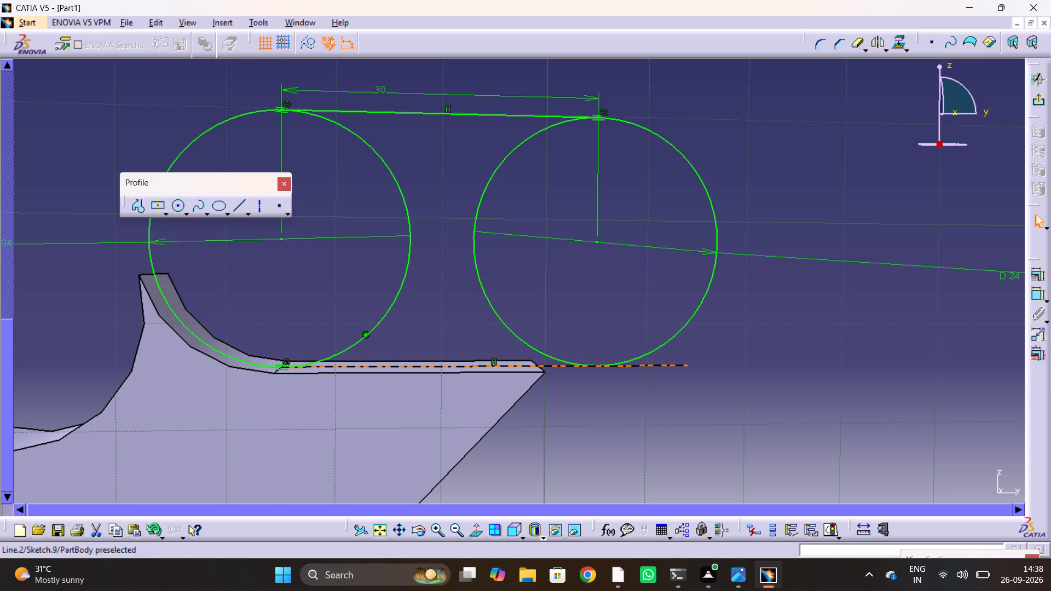
drag(473, 364, 228, 416)
click(740, 405)
drag(492, 366, 686, 367)
drag(686, 367, 932, 361)
Apply a tangency constraint between the lower horizontal line and the outer 24 mm circle.
ctrl+click(684, 328)
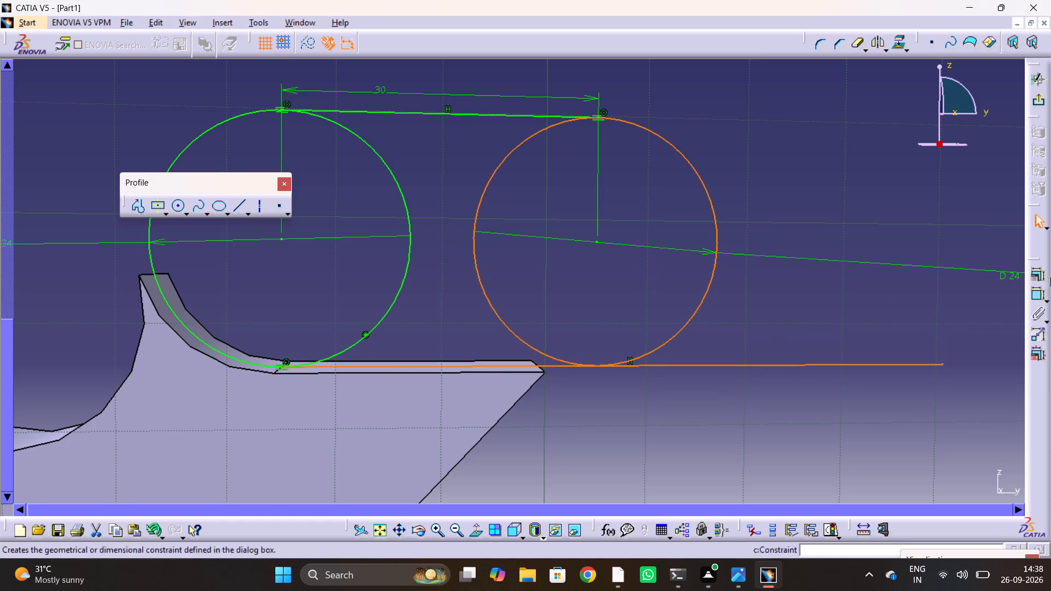
click(1041, 275)
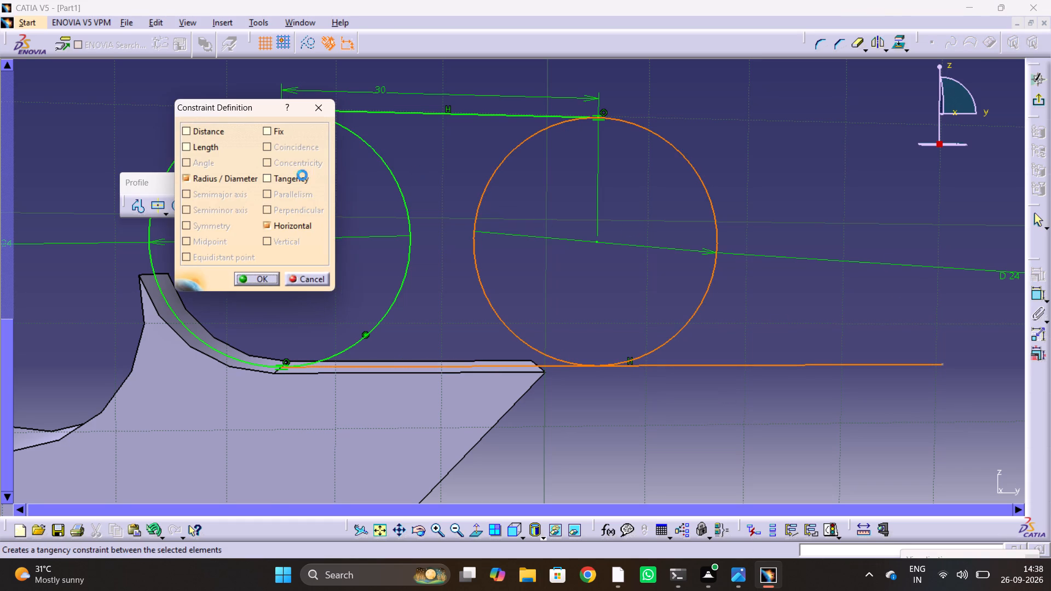
double_click(296, 184)
click(254, 280)
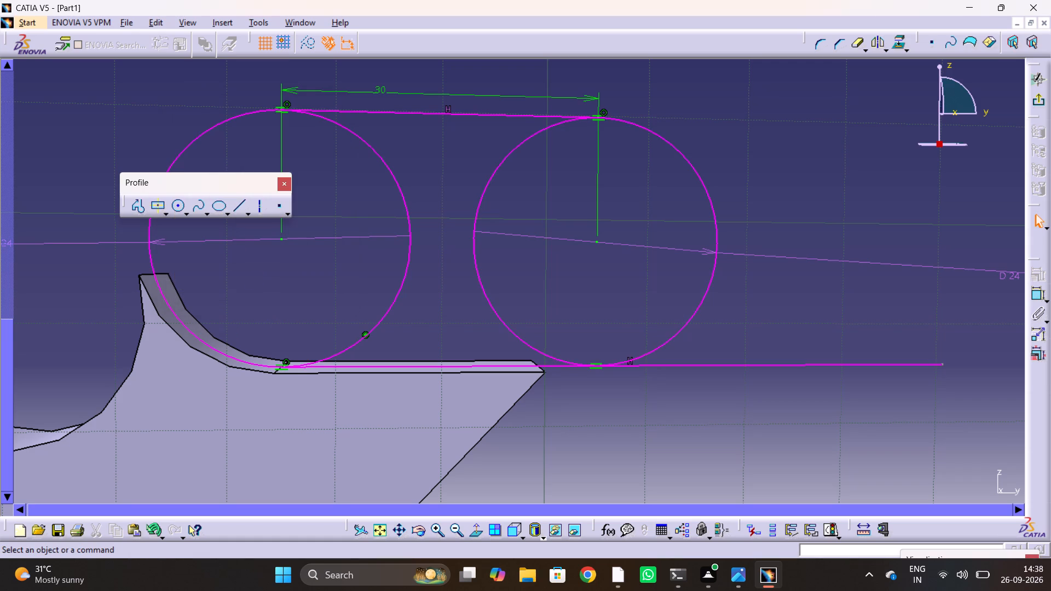
Apply a coincidence constraint between the lower horizontal line's free endpoint and the outer 24 mm circle.
key(Escape)
click(943, 363)
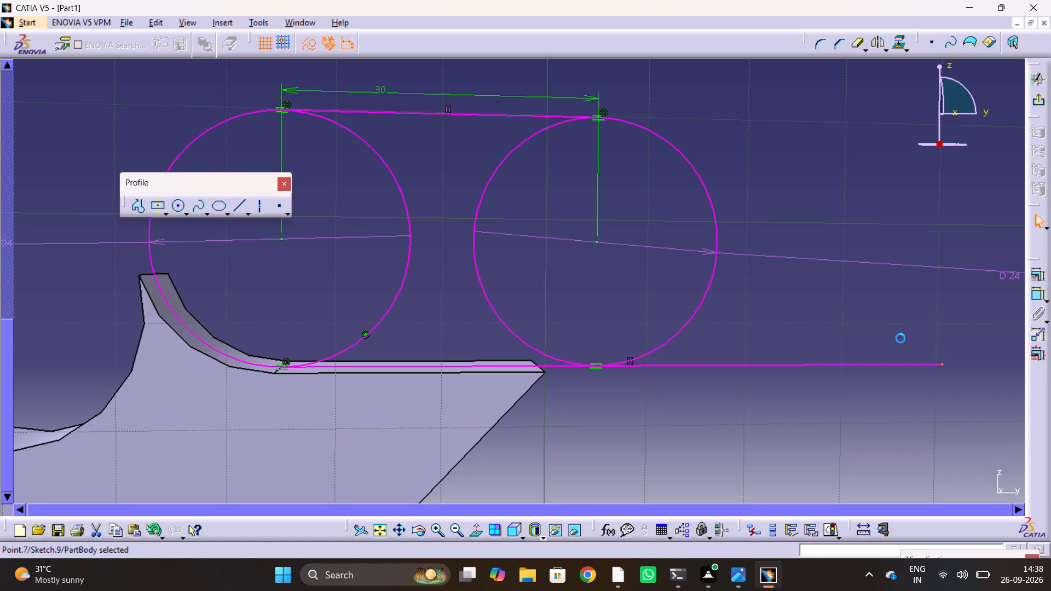
ctrl+click(652, 351)
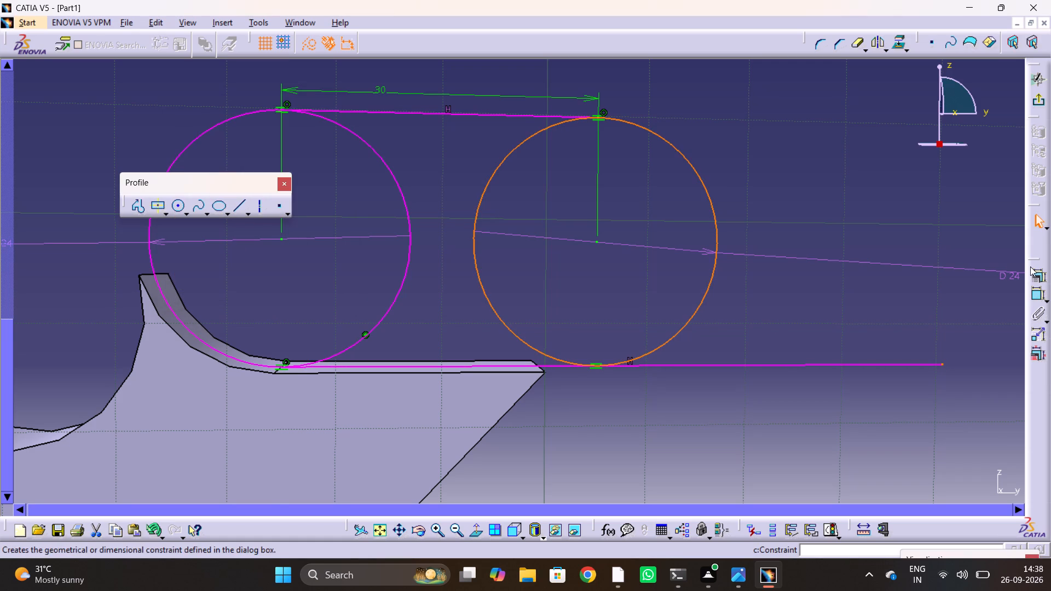
click(1034, 275)
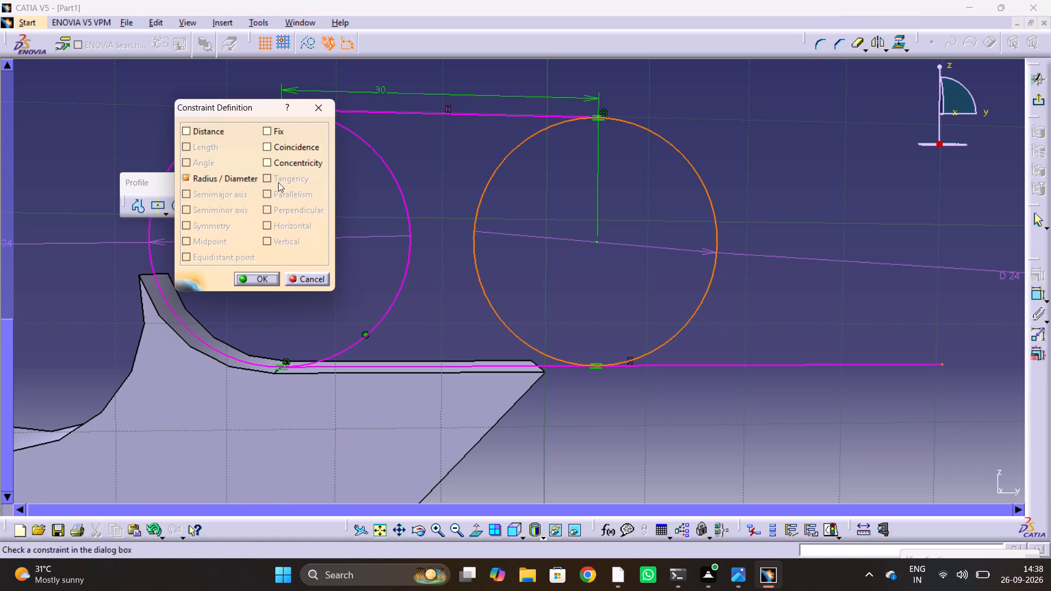
click(278, 143)
click(254, 279)
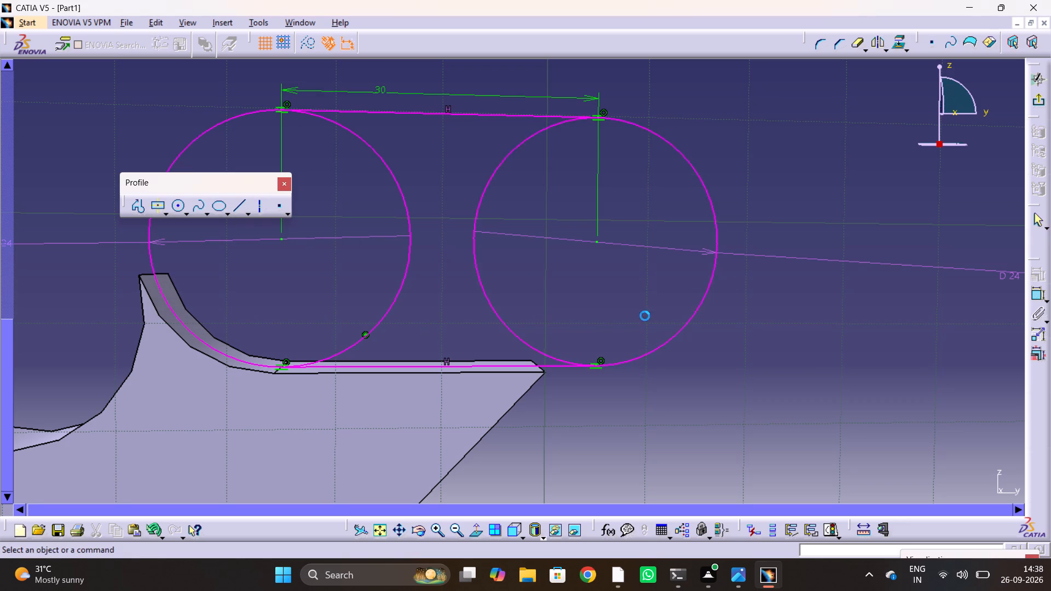
key(Escape)
Delete the 24 mm diameter dimension from the outer circle.
click(770, 254)
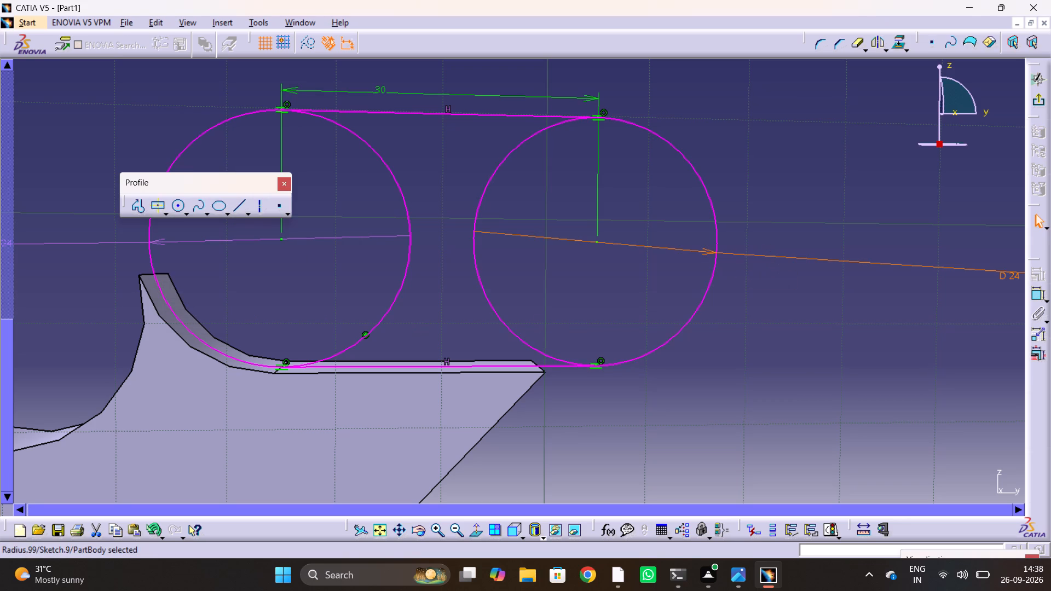
key(Delete)
click(840, 315)
key(Escape)
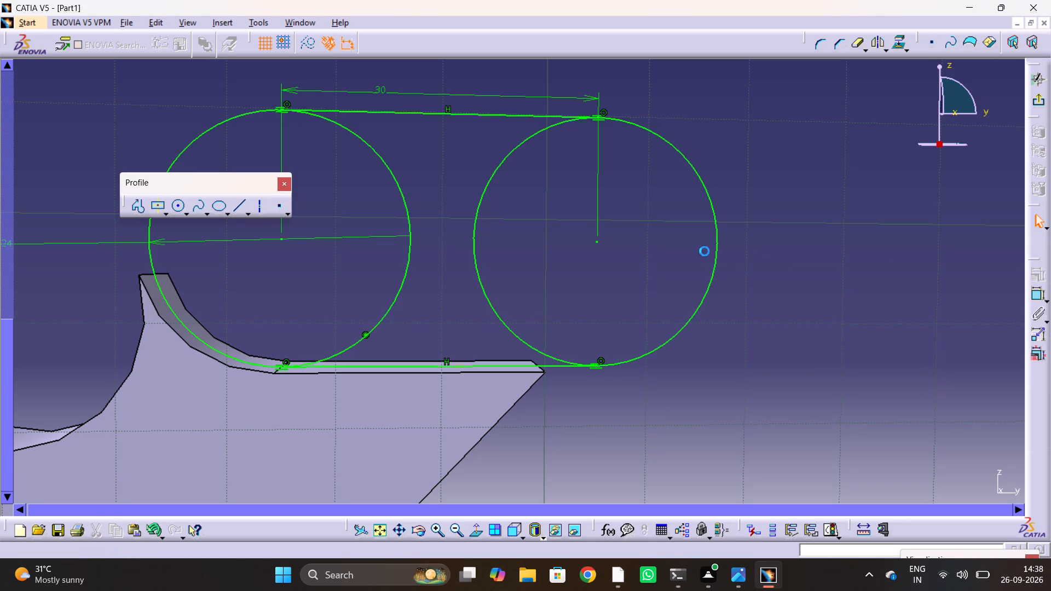
key(Escape)
key(Escape)
Draw concentric hole circles inside the lug circles, about 3.8 mm diameter in the arm-side one and about 6.4 mm in the outer one.
key(alt+Tab)
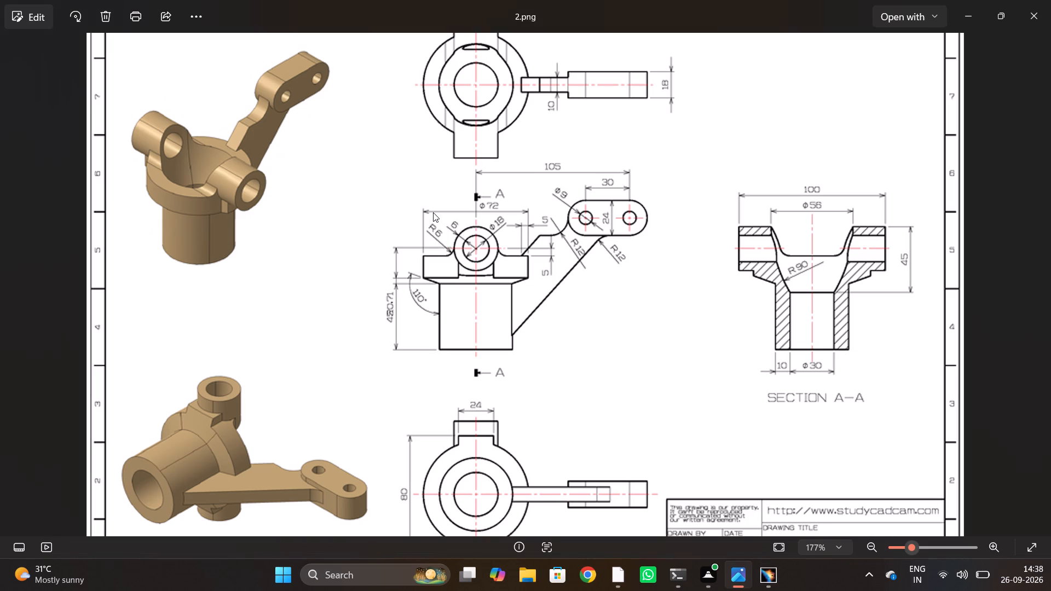
key(alt+Tab)
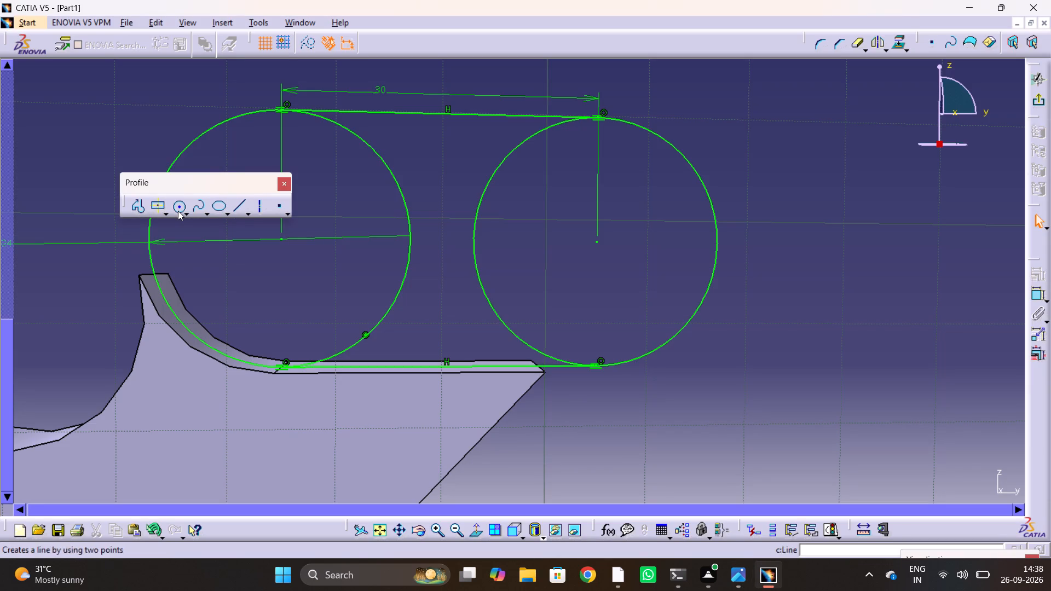
click(178, 211)
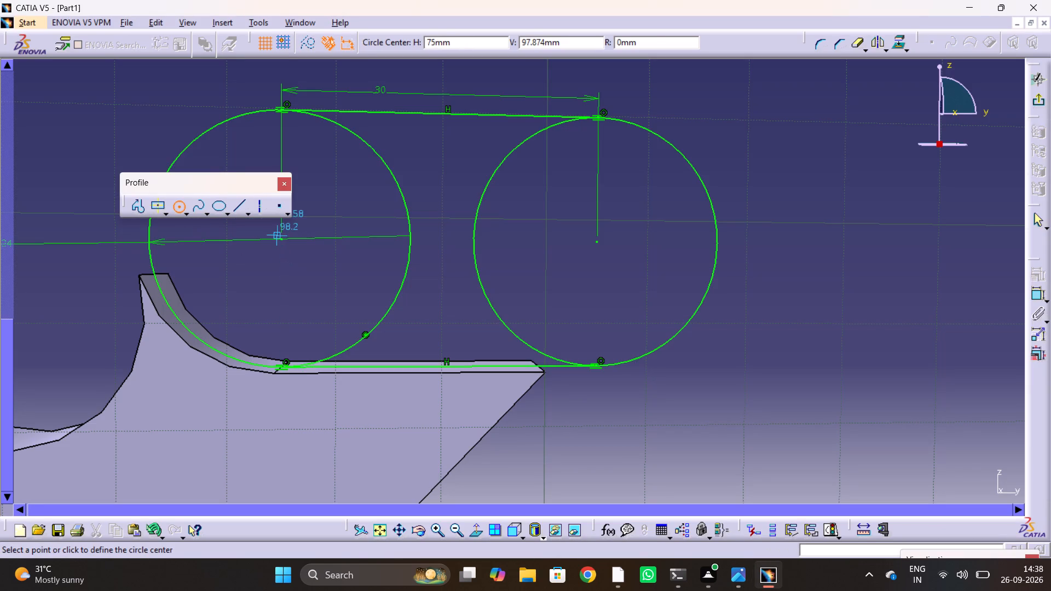
click(282, 240)
click(292, 259)
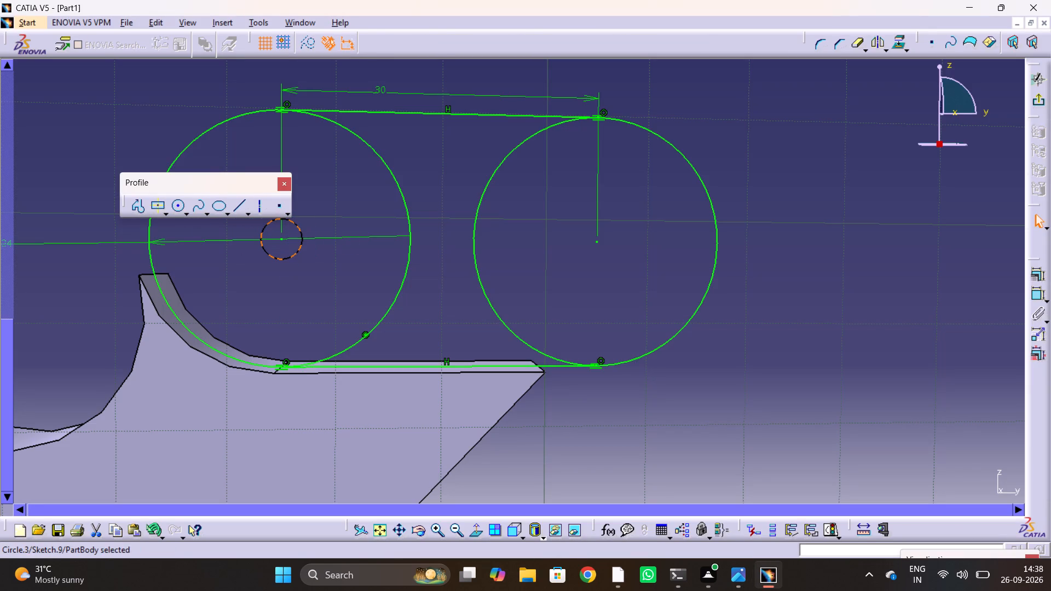
click(180, 203)
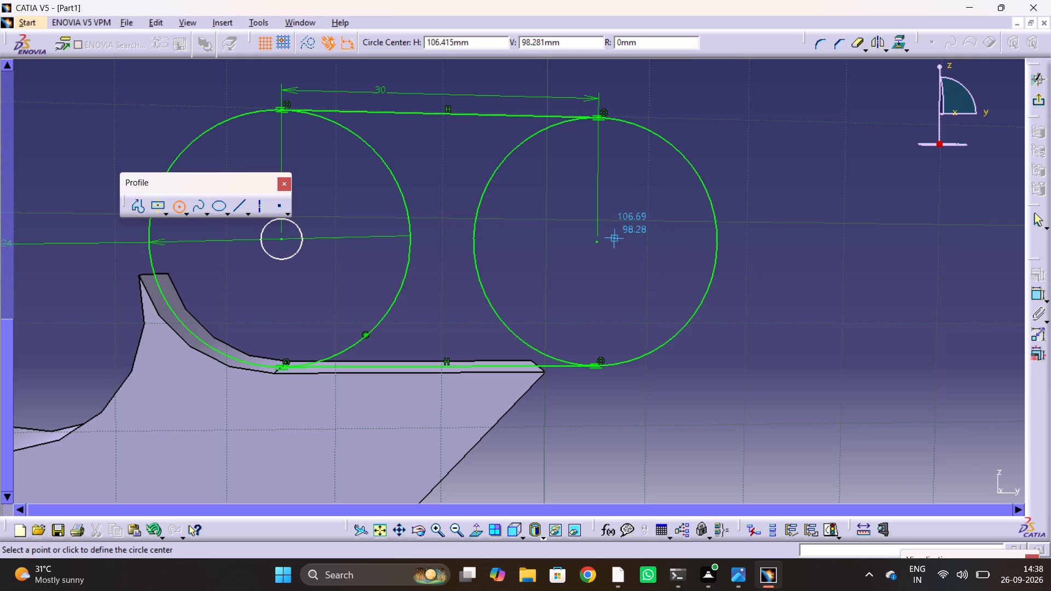
click(596, 242)
click(610, 274)
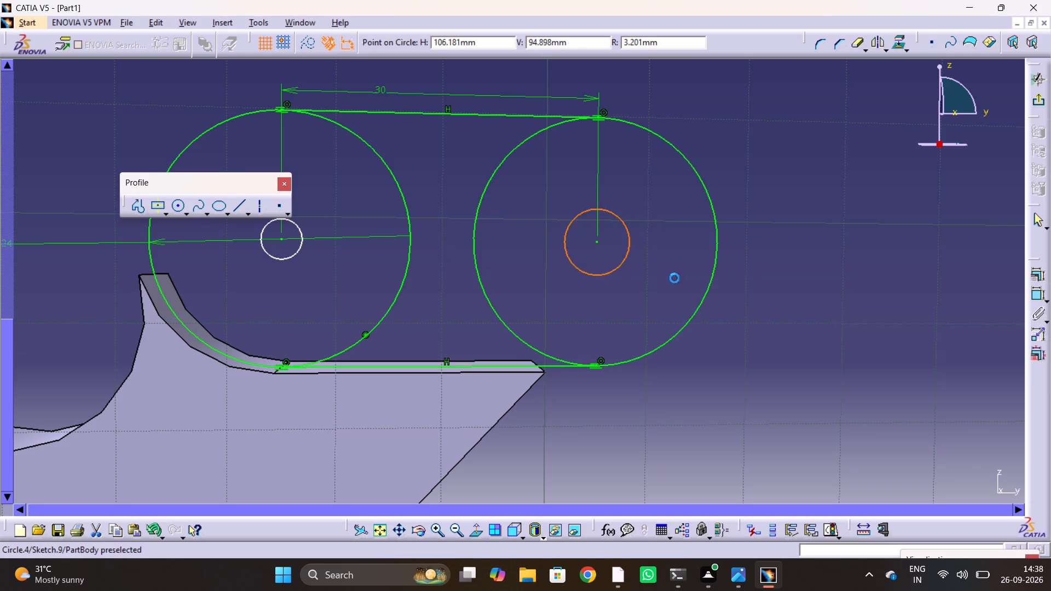
Dimension the outer hole circle's diameter and set it to 9 mm.
click(1037, 287)
click(583, 255)
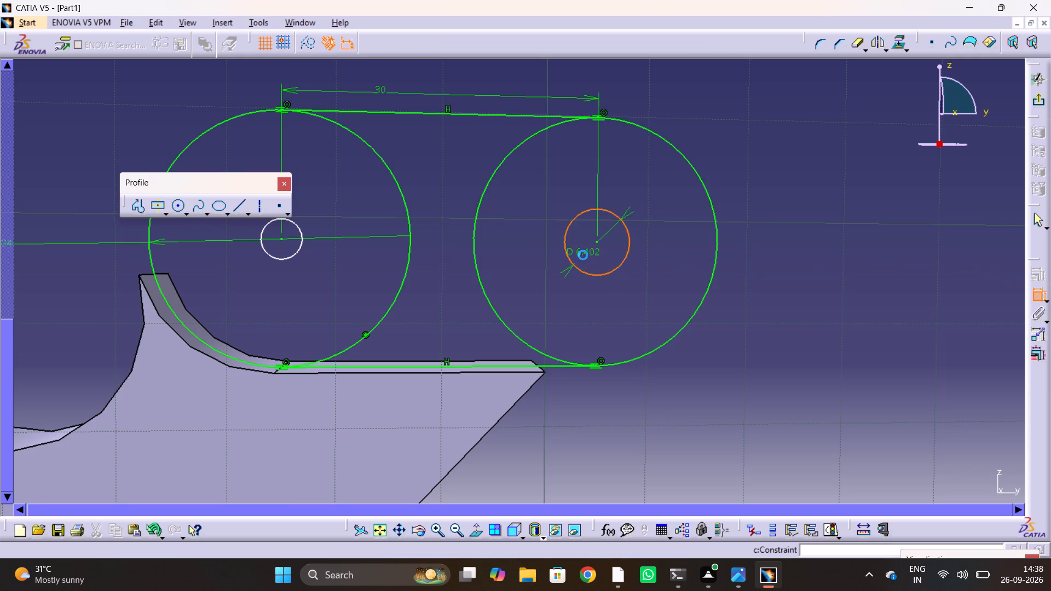
double_click(596, 252)
key(9)
key(Return)
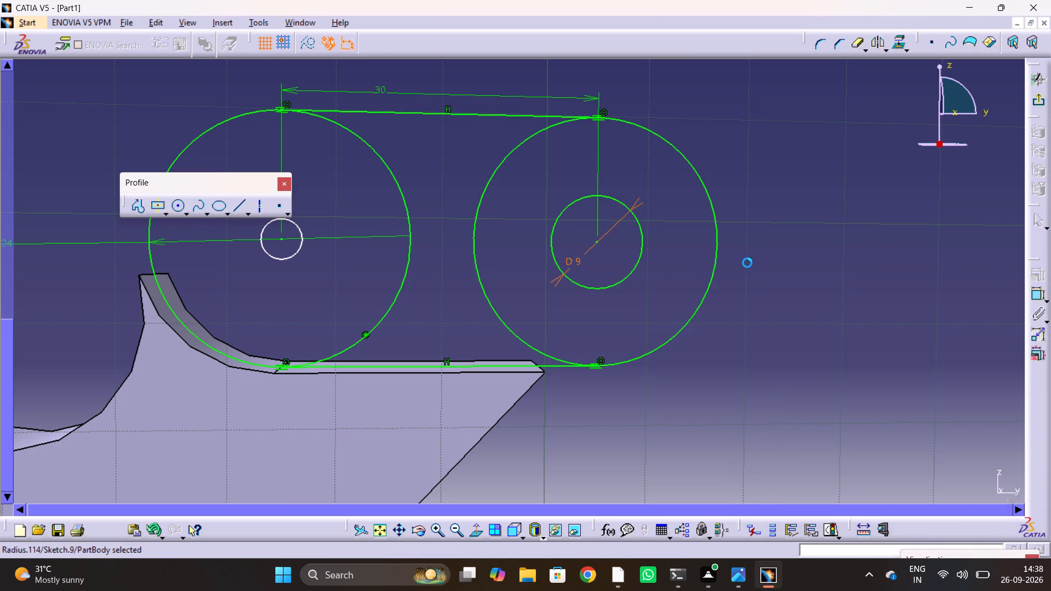
click(890, 302)
Dimension the arm-side hole circle's diameter and set it to 9 mm.
click(1030, 289)
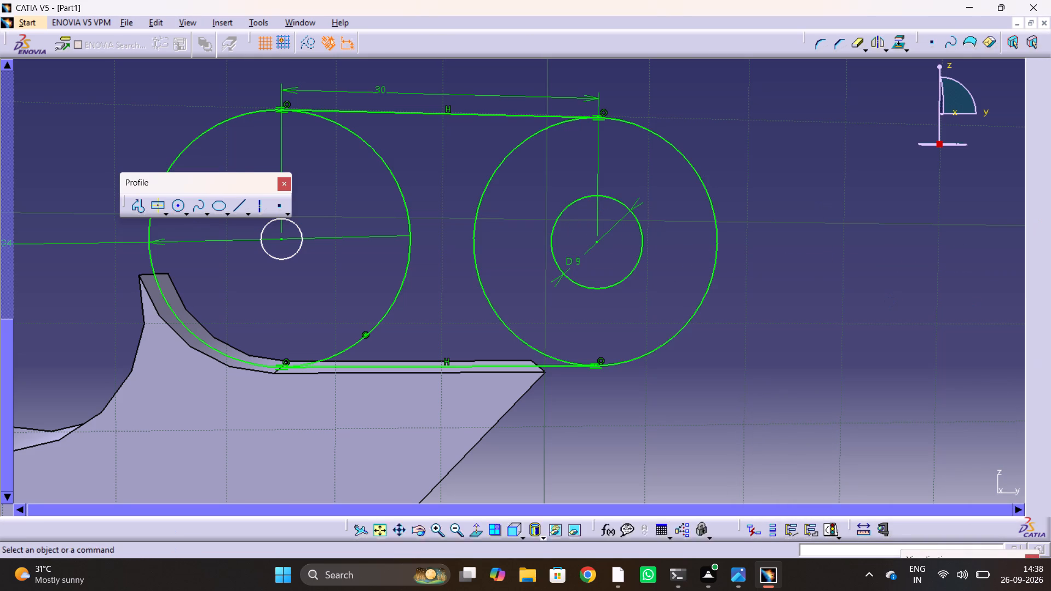
click(1038, 296)
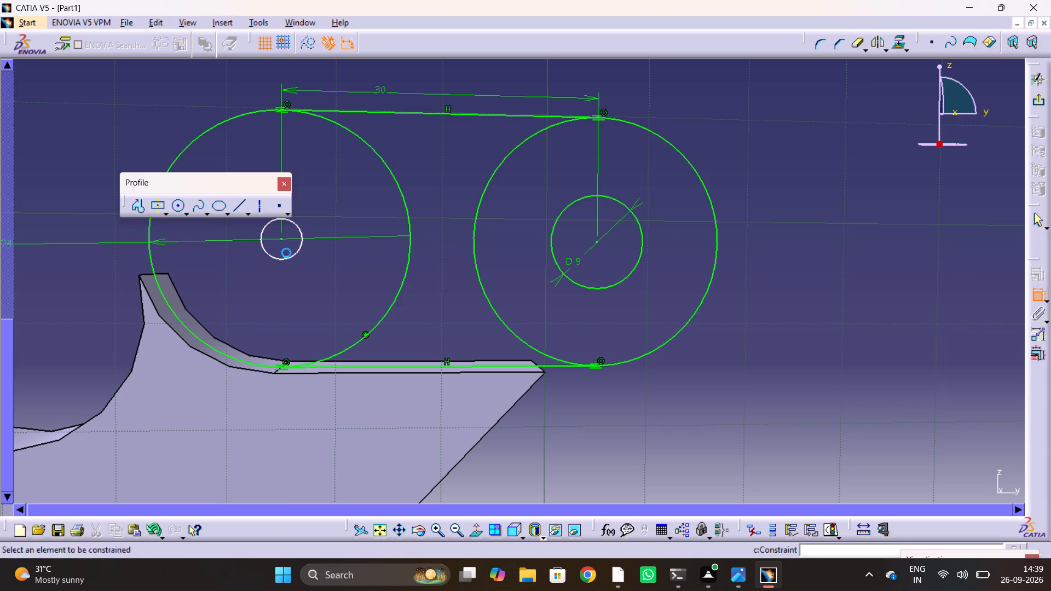
click(290, 257)
click(316, 298)
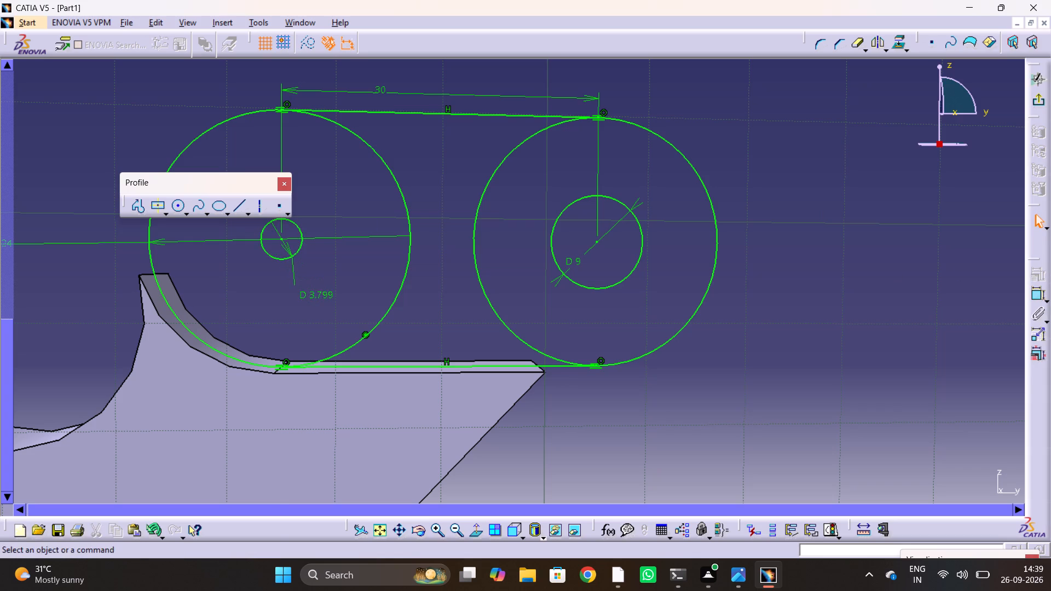
double_click(331, 293)
key(9)
key(Return)
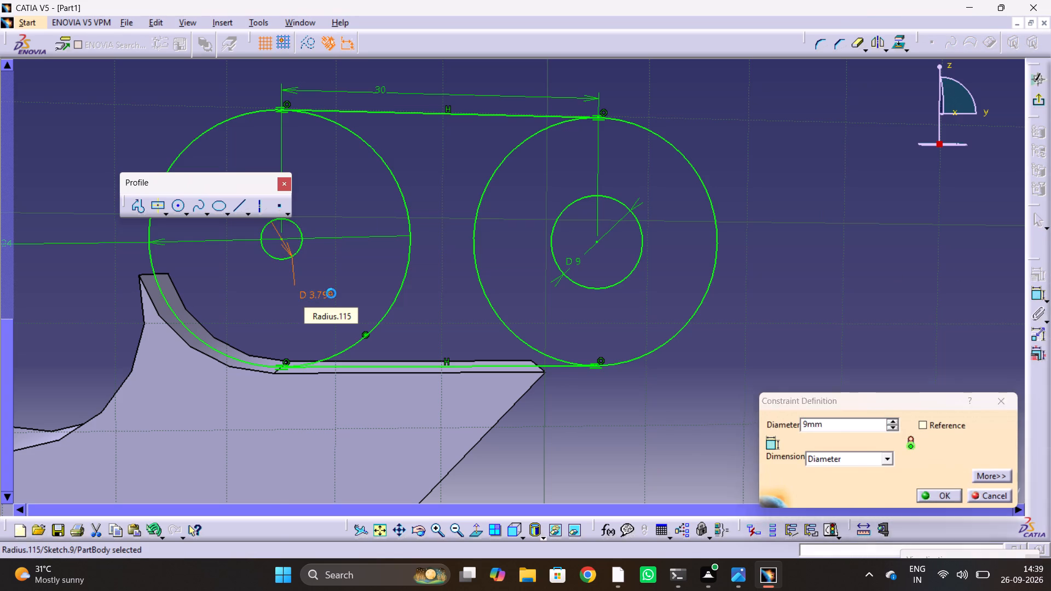
click(850, 329)
Trim away the facing inner arcs of both 24 mm circles to leave a slot-shaped outline, and exit the sketch.
key(alt+Tab)
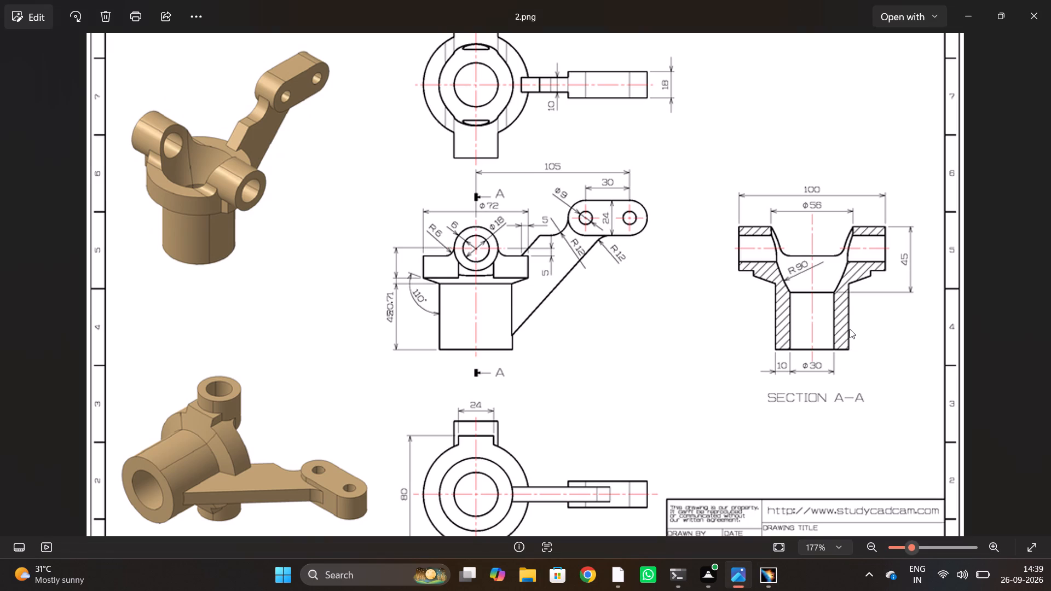
key(alt+Tab)
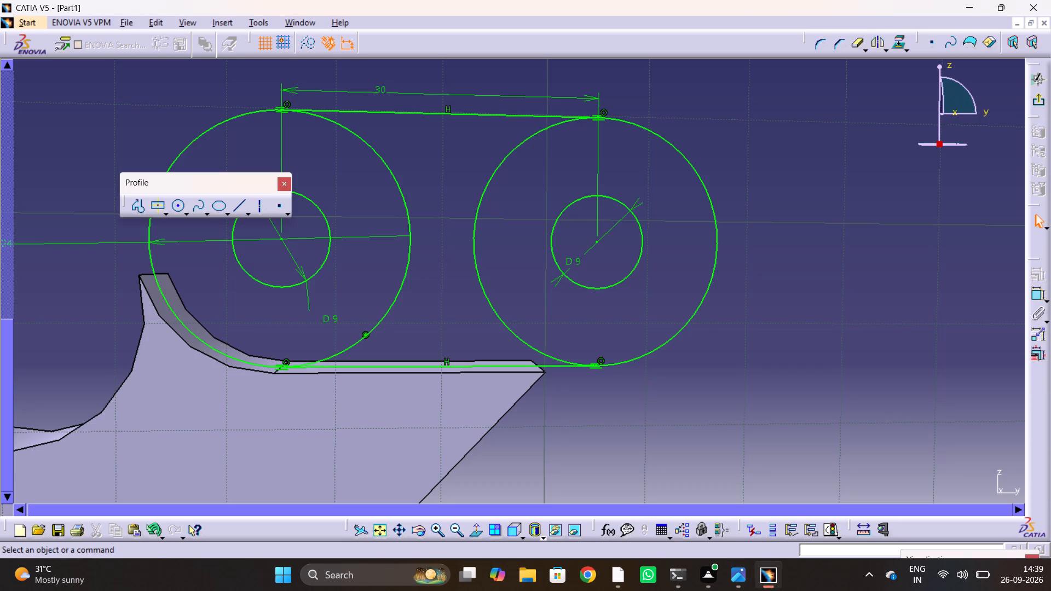
double_click(860, 43)
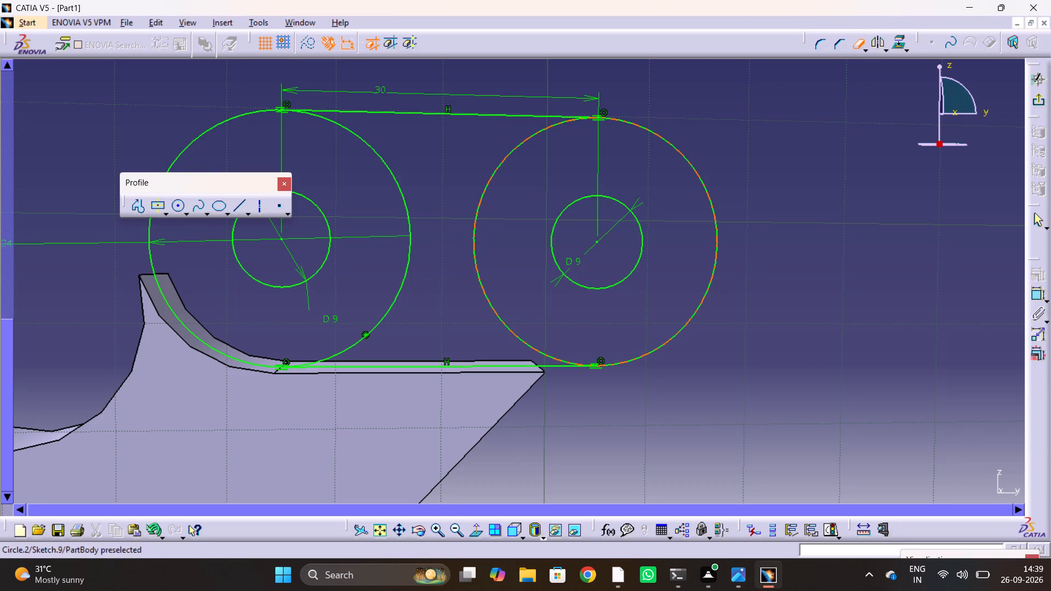
click(476, 212)
click(411, 229)
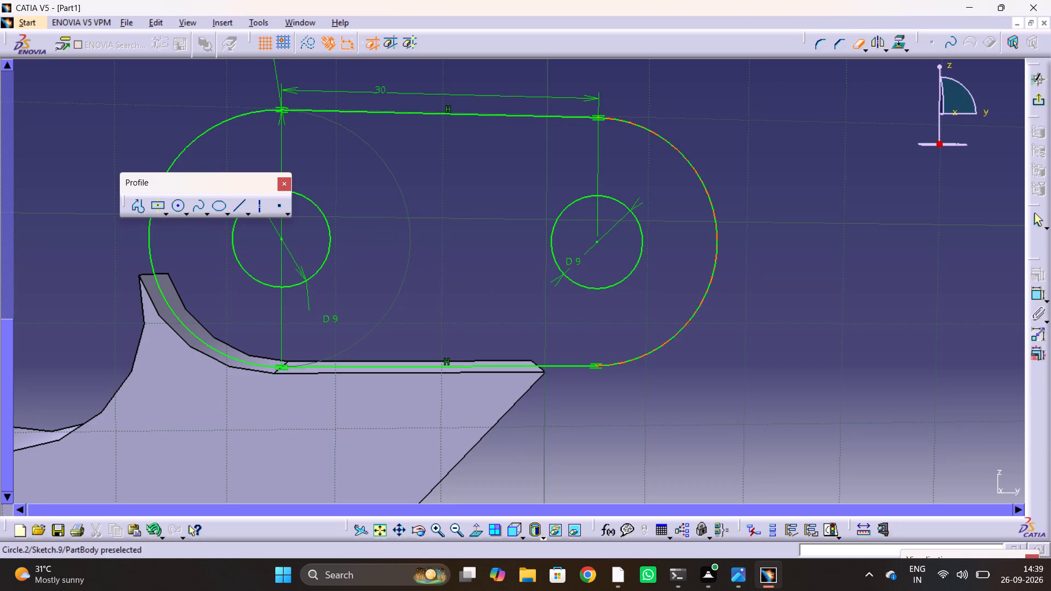
click(818, 321)
double_click(1036, 97)
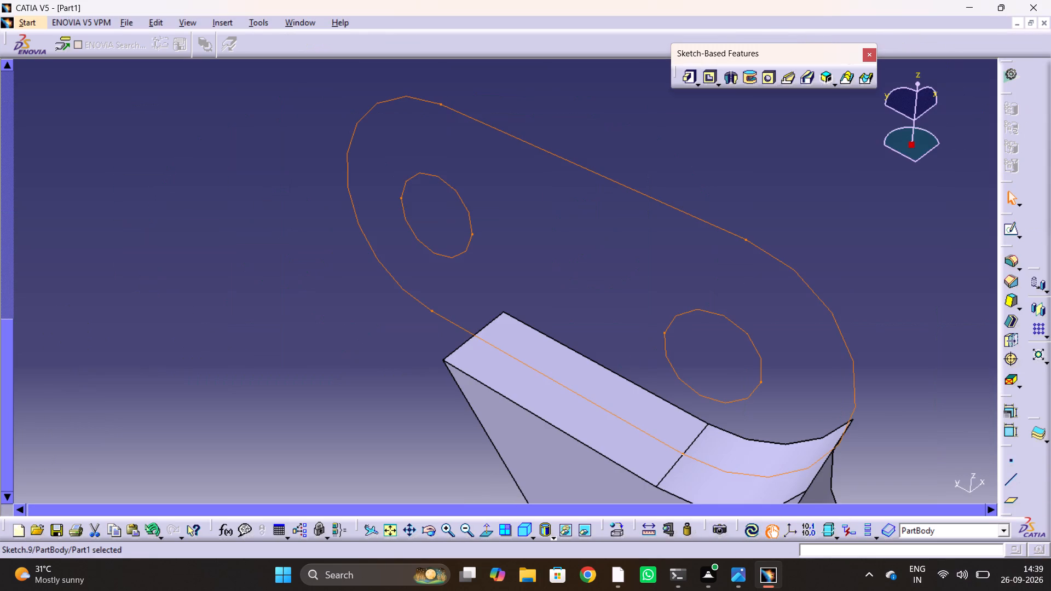
click(937, 316)
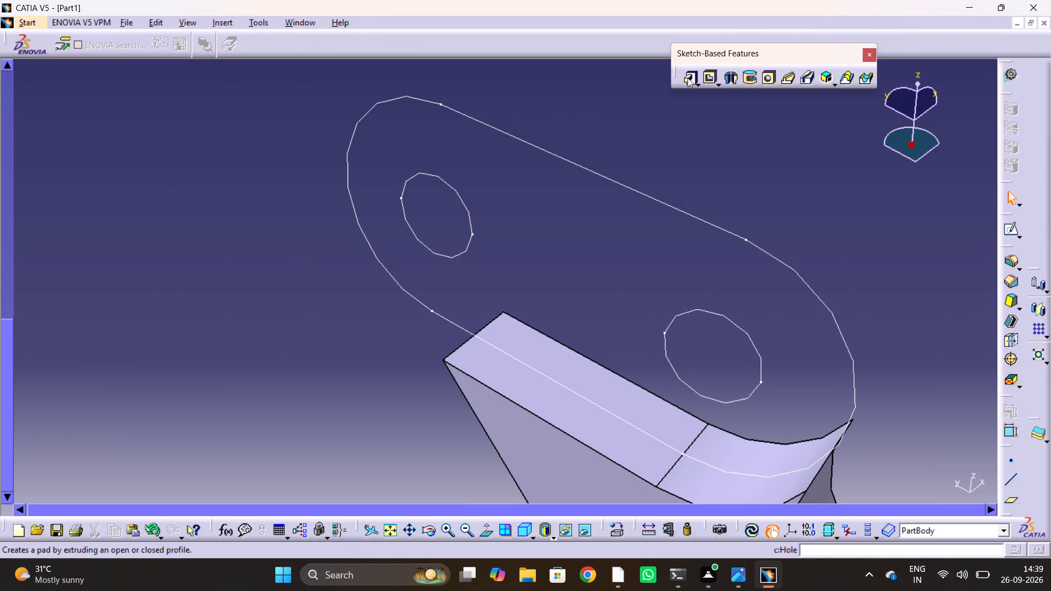
Pad the lug sketch with a length of 9 mm and mirrored extent.
click(688, 78)
click(626, 183)
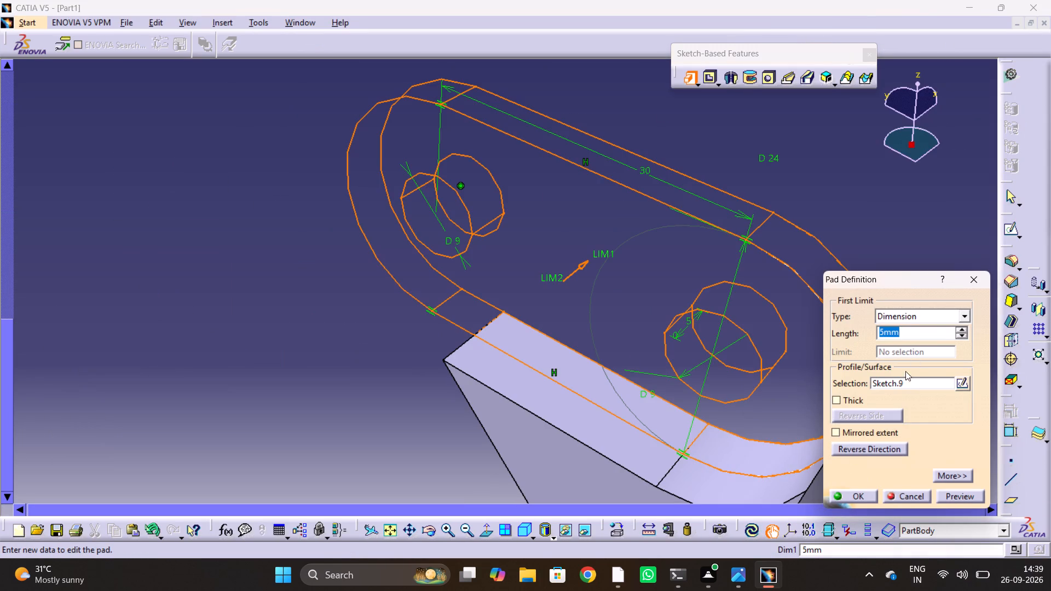
click(861, 437)
double_click(918, 329)
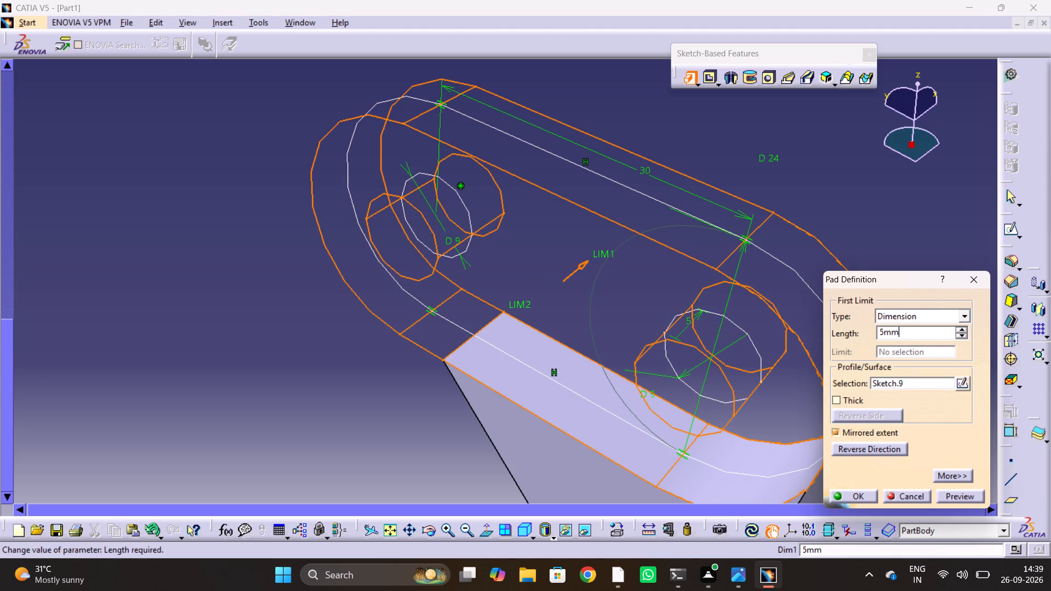
key(9)
key(Return)
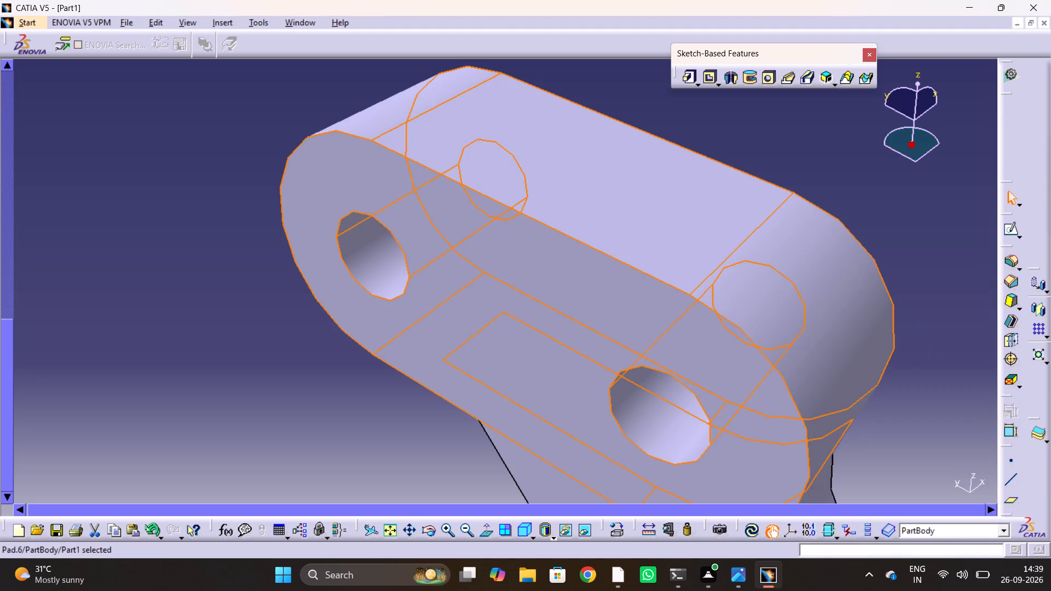
click(258, 428)
Examine the bracket with its end lug, arm and bosses from several angles.
ctrl+middle_drag(632, 304, 677, 441)
scroll(593, 385, down, 1)
middle_drag(587, 387, 172, 329)
drag(572, 390, 172, 329)
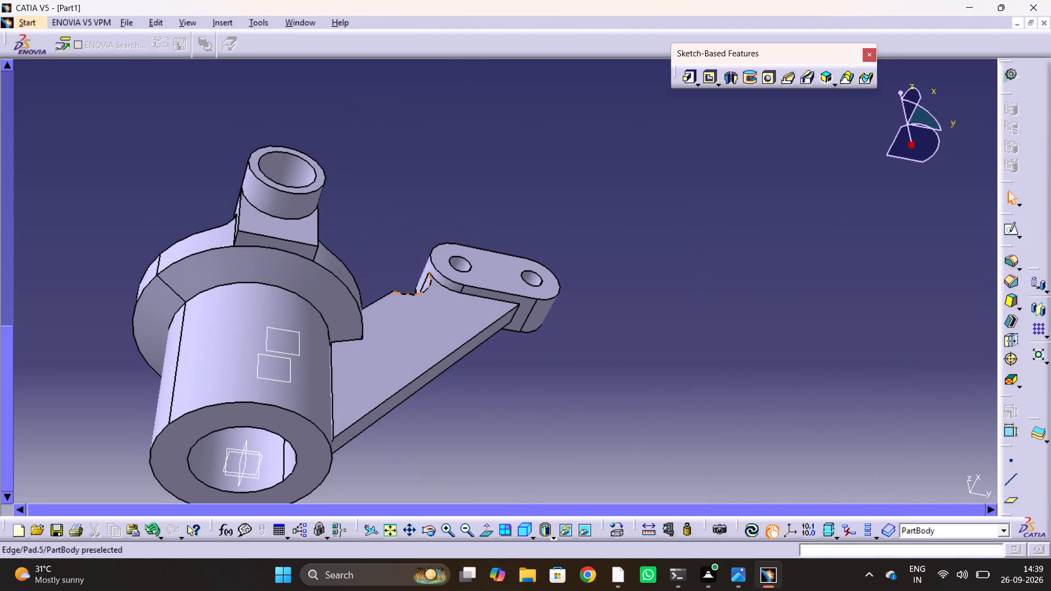
middle_drag(411, 279, 415, 461)
drag(411, 279, 415, 462)
middle_drag(492, 401, 346, 208)
middle_drag(418, 210, 454, 247)
scroll(418, 210, down, 1)
drag(418, 210, 454, 247)
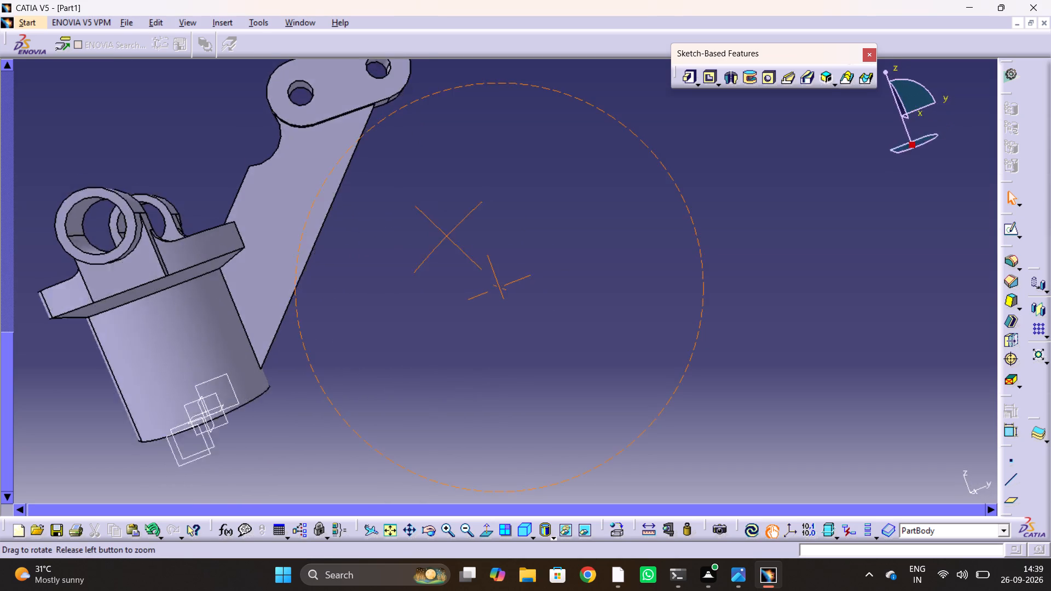
drag(454, 247, 501, 309)
middle_drag(454, 247, 500, 308)
middle_drag(545, 222, 696, 291)
Save the part under the name C24.
key(ctrl+s)
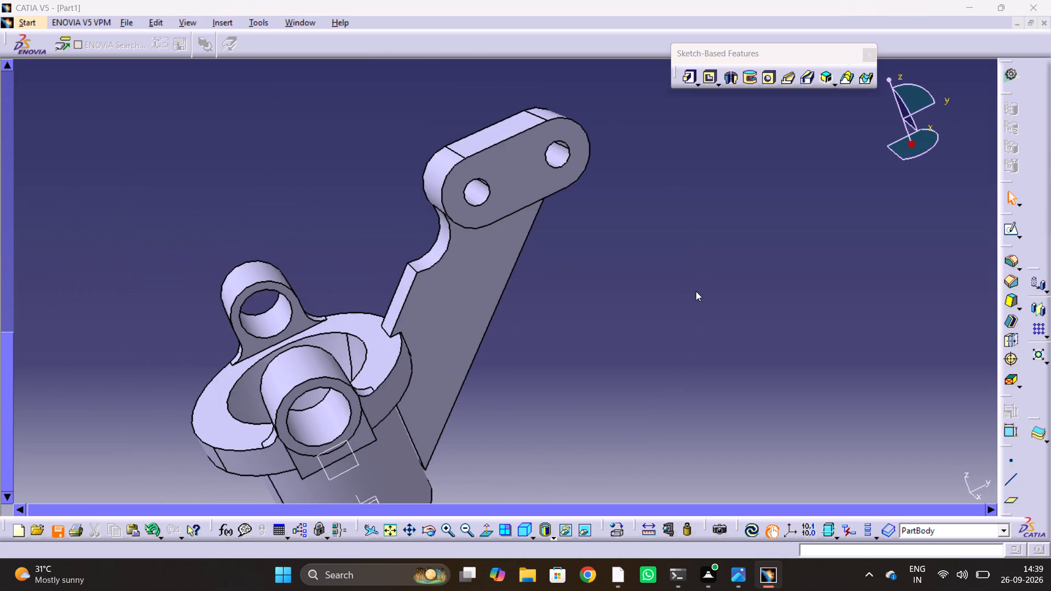
text(C1)
key(BackSpace)
text(24)
key(Return)
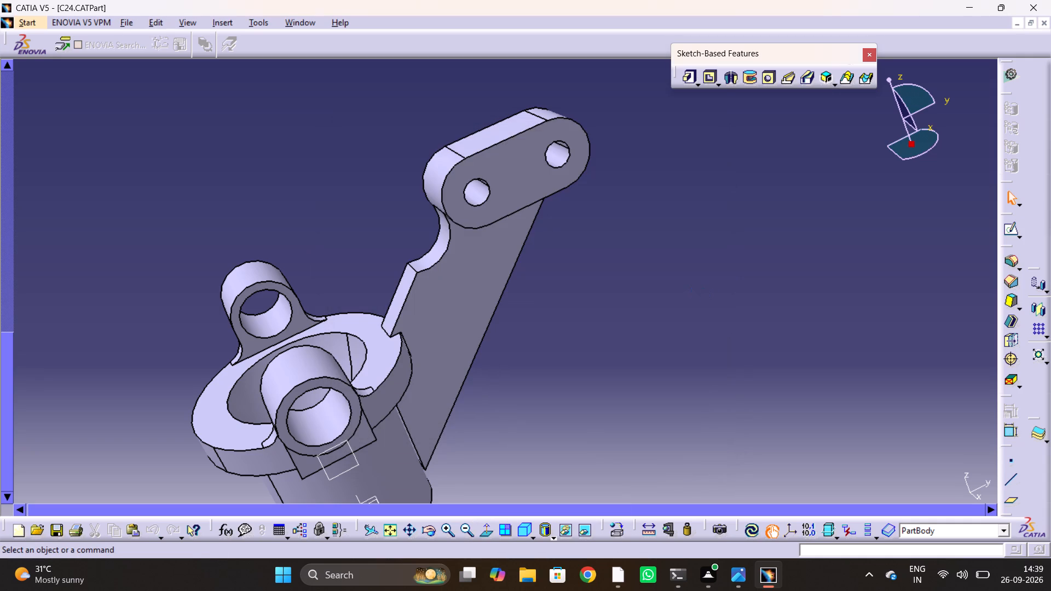
Create a Drafting drawing of the part on an ISO A0 sheet at 1:1 with the front, top and left view layout.
click(27, 25)
click(56, 81)
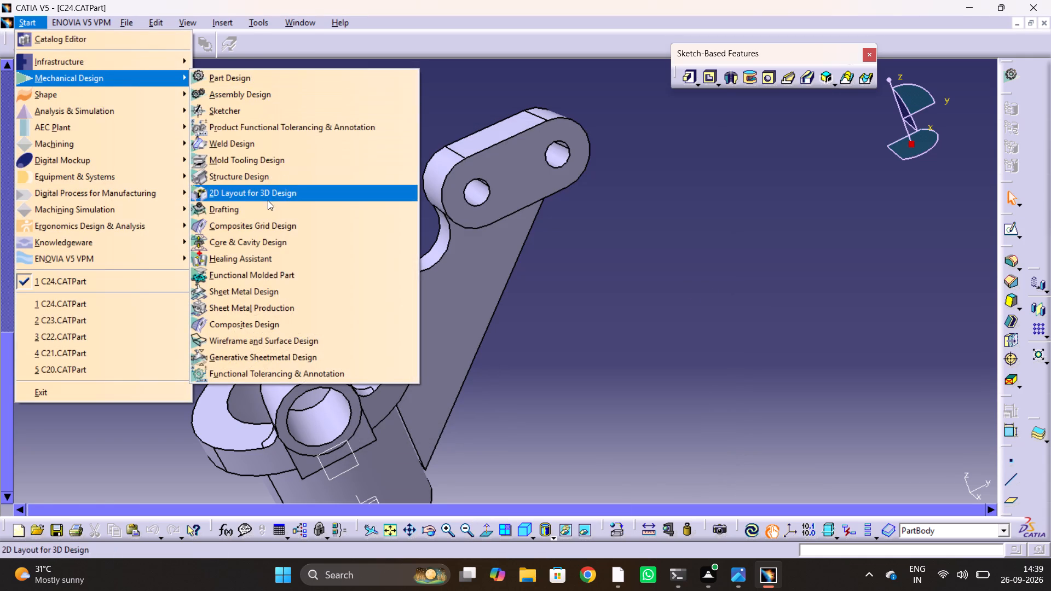
click(263, 205)
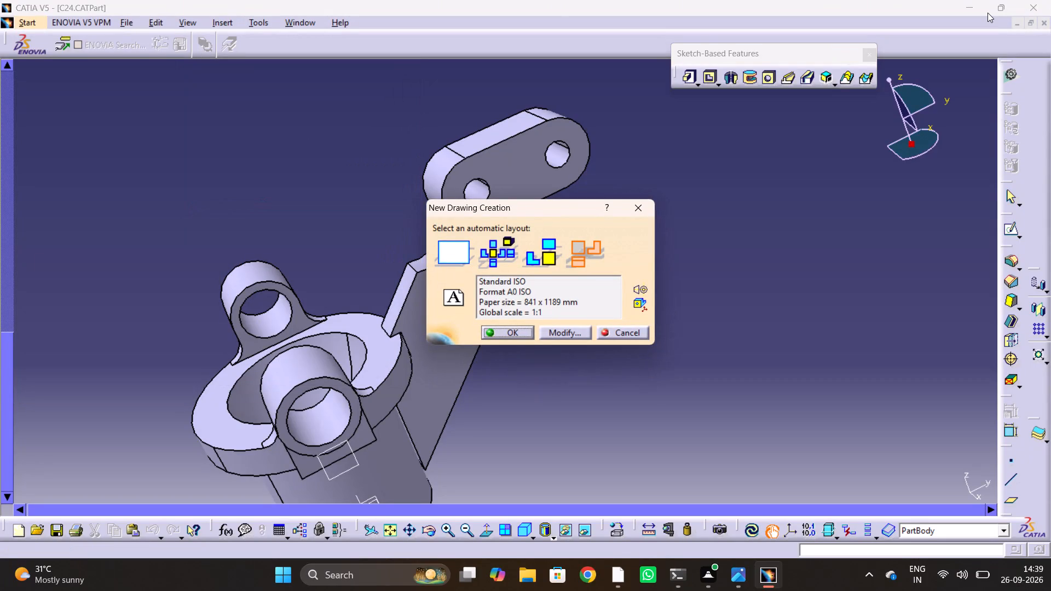
key(Return)
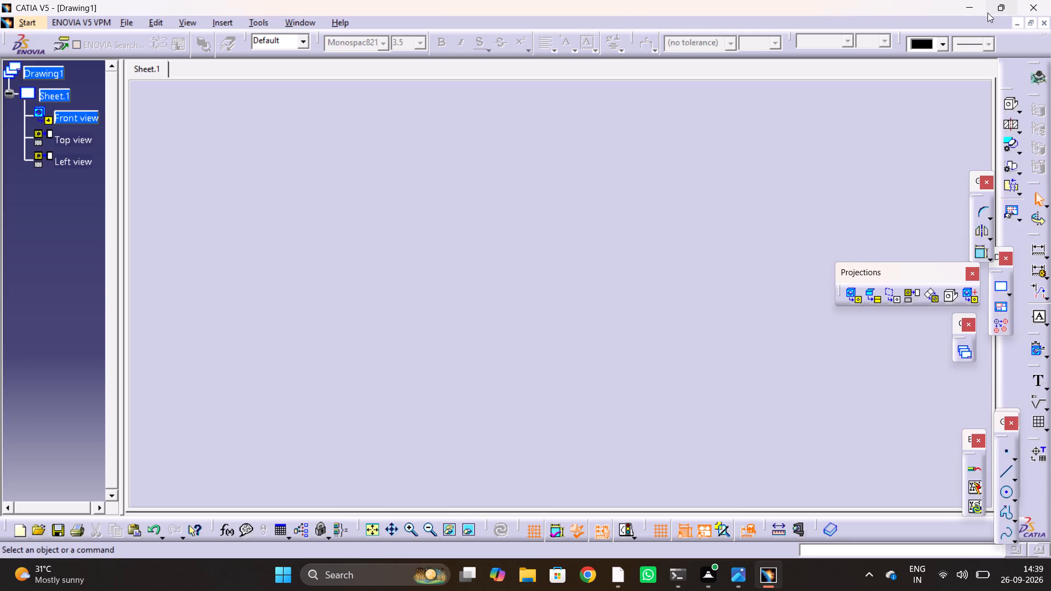
middle_drag(724, 212, 652, 188)
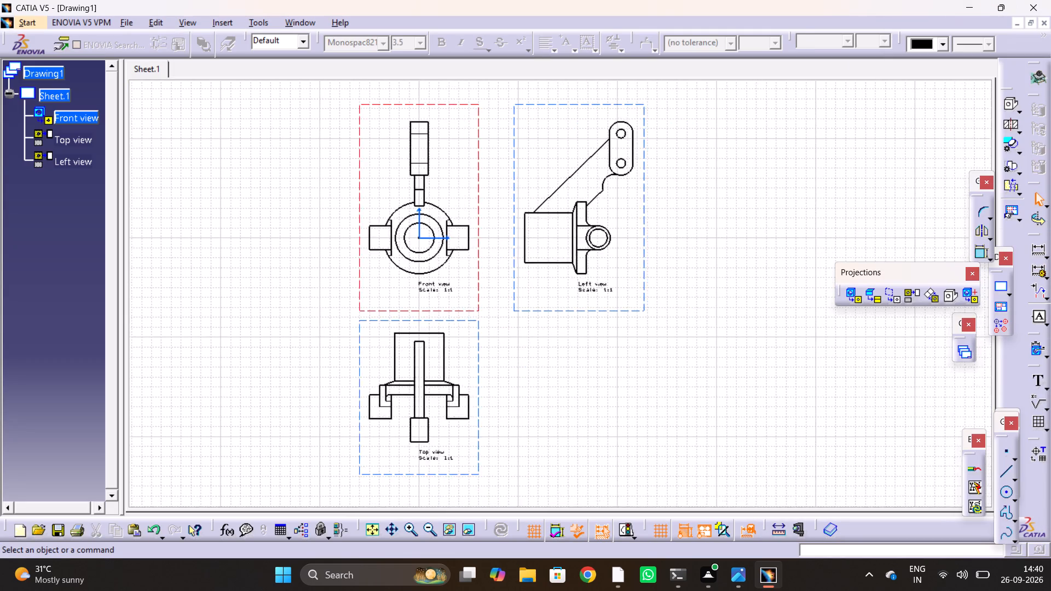
Delete the top view located below the front view.
middle_drag(652, 188, 597, 189)
middle_drag(605, 228, 625, 315)
click(486, 463)
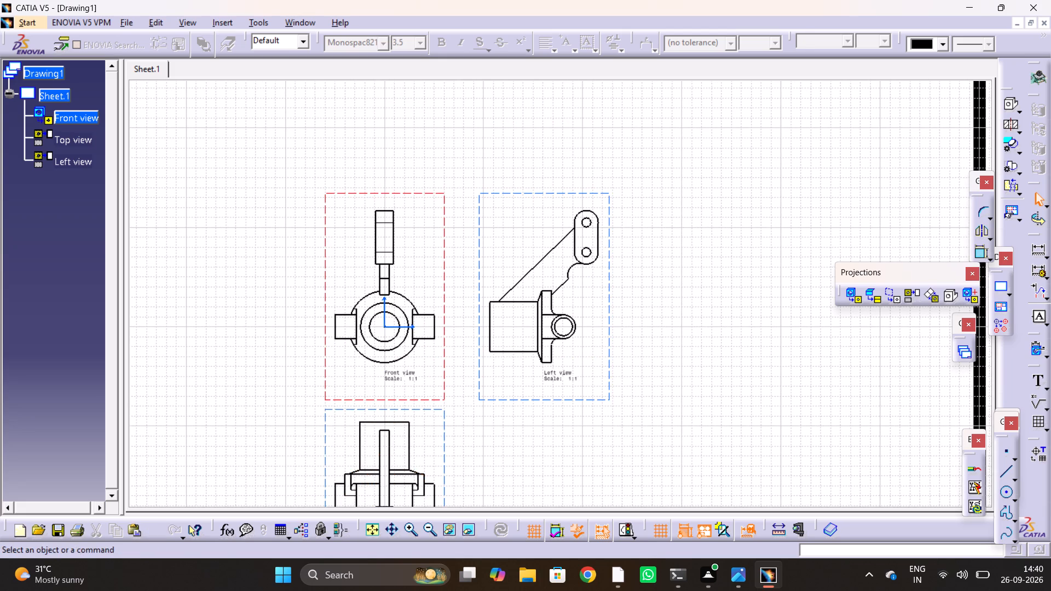
middle_drag(489, 460, 482, 312)
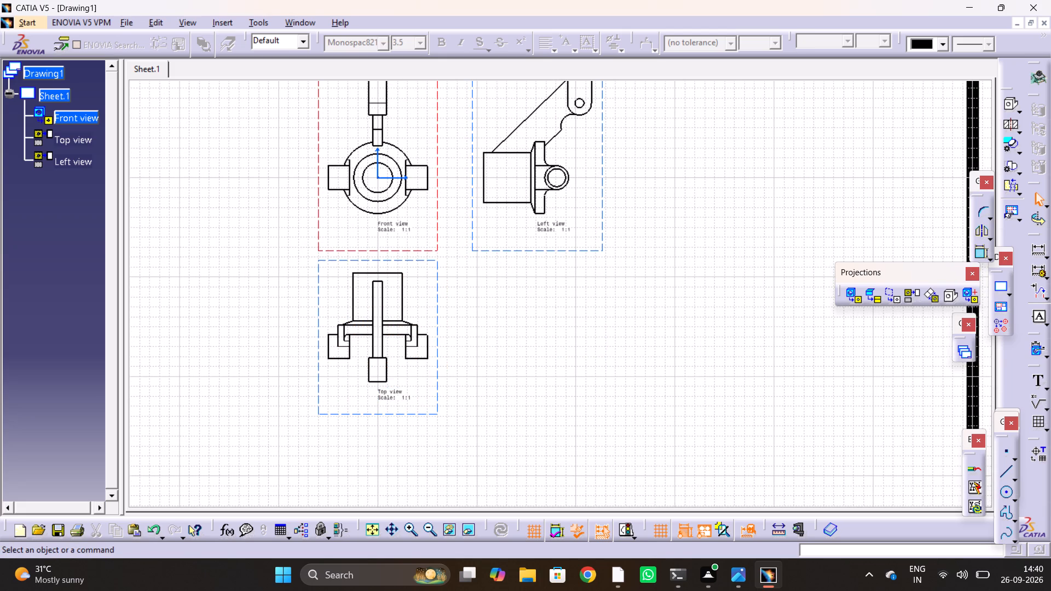
click(437, 410)
key(Delete)
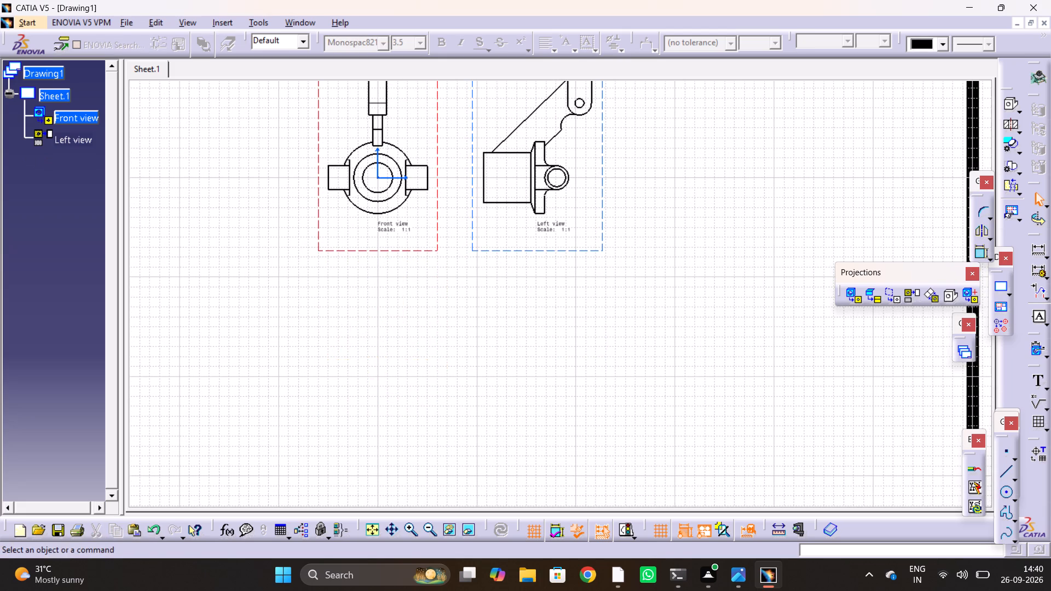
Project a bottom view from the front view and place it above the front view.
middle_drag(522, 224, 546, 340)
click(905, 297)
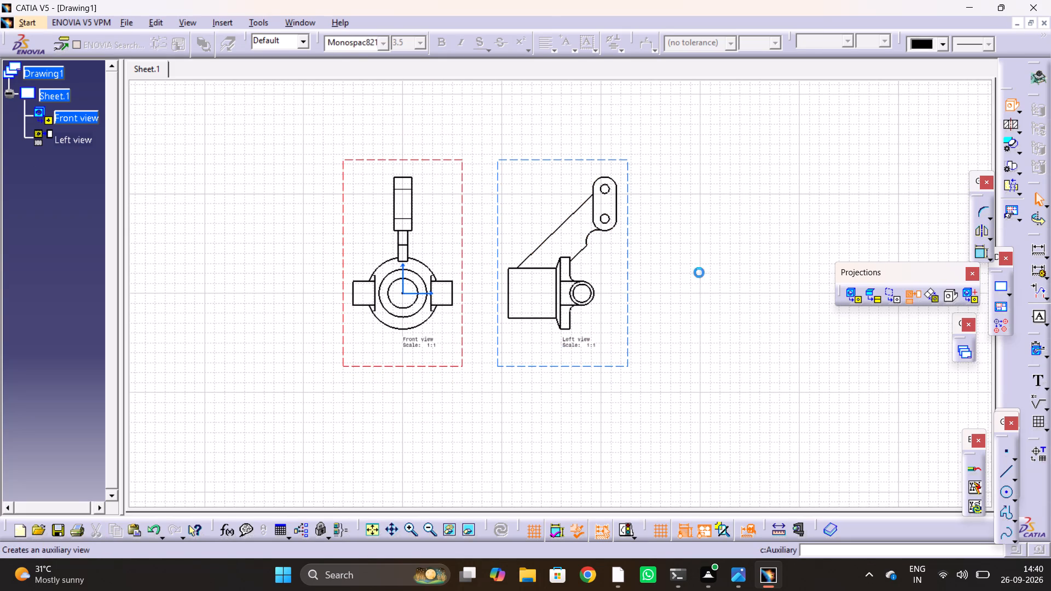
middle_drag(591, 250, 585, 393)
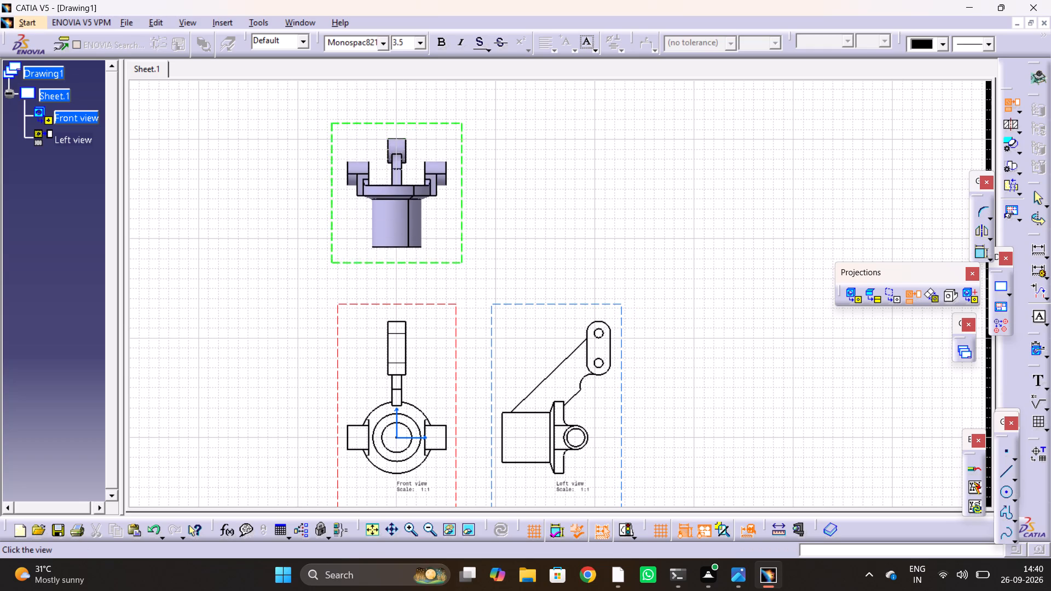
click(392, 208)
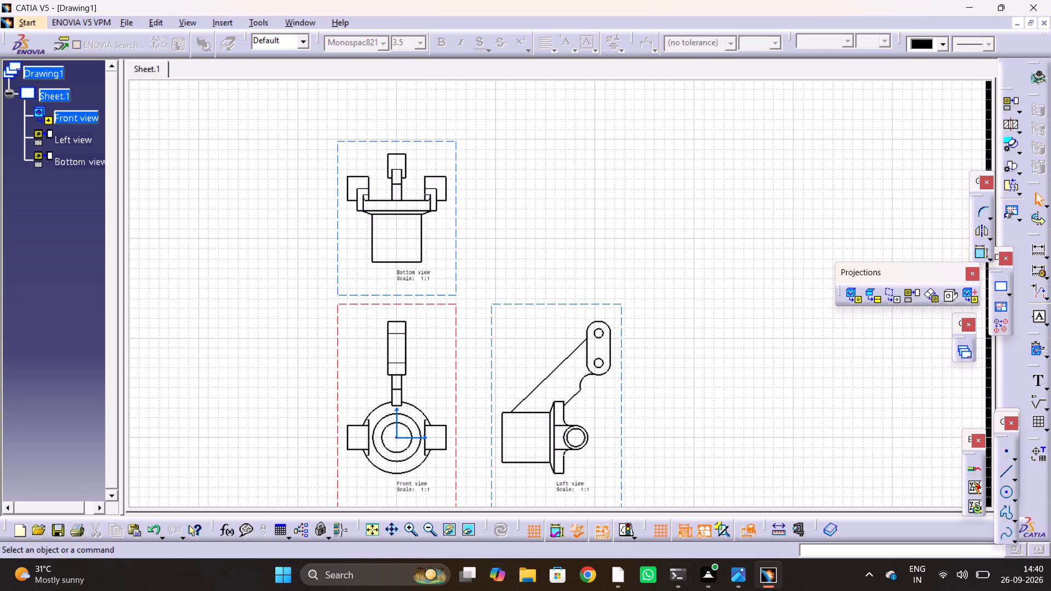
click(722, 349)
Move the front view with its aligned projections to the lower-left area of the sheet.
middle_drag(675, 375, 605, 286)
middle_drag(607, 343, 649, 346)
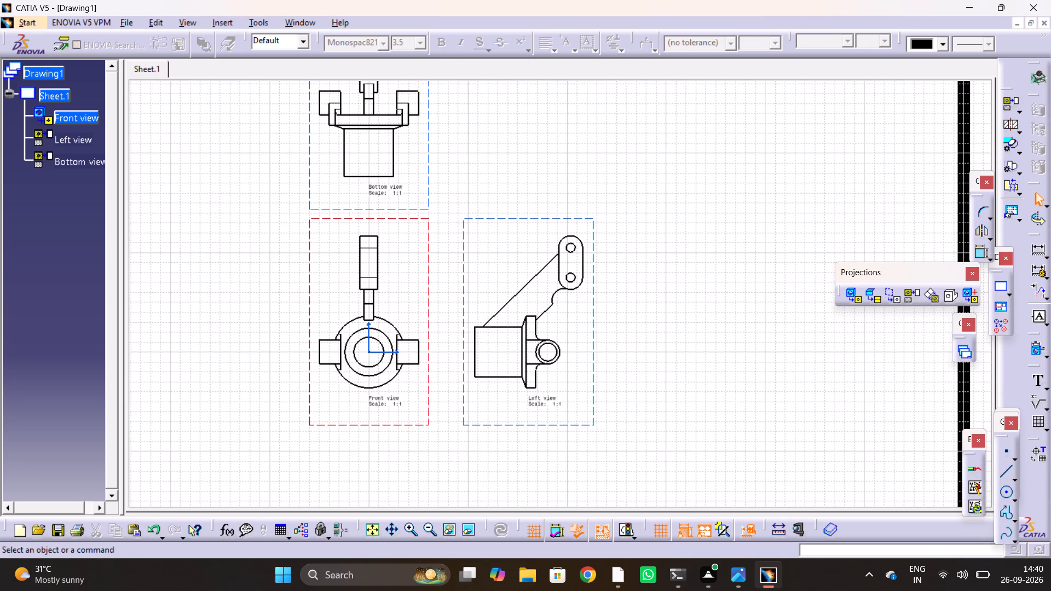
middle_drag(606, 189, 607, 251)
ctrl+middle_drag(625, 210, 621, 270)
middle_drag(623, 252, 763, 186)
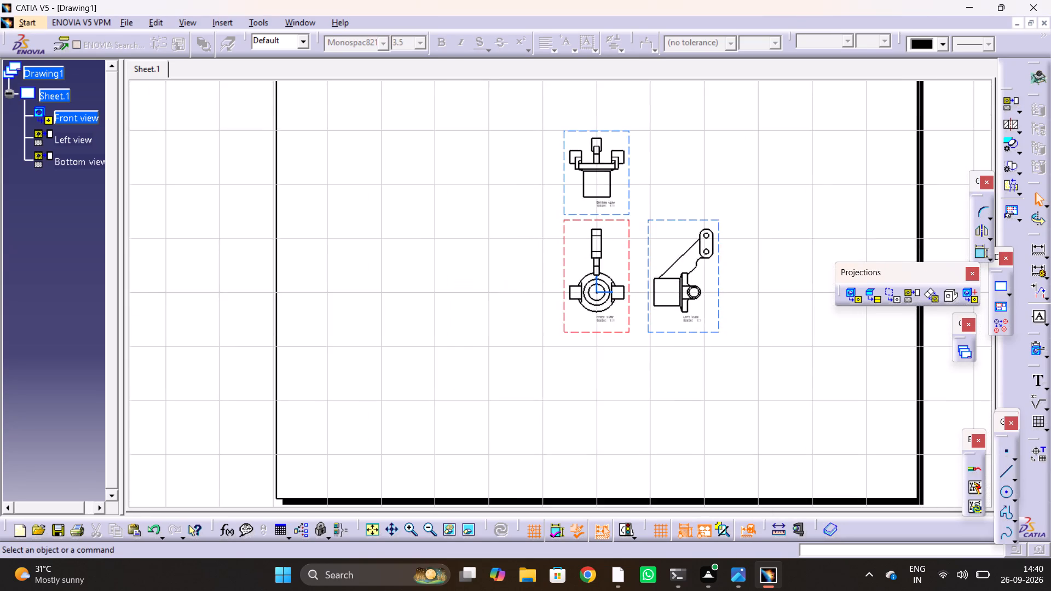
ctrl+middle_drag(750, 158, 749, 185)
middle_drag(746, 186, 711, 144)
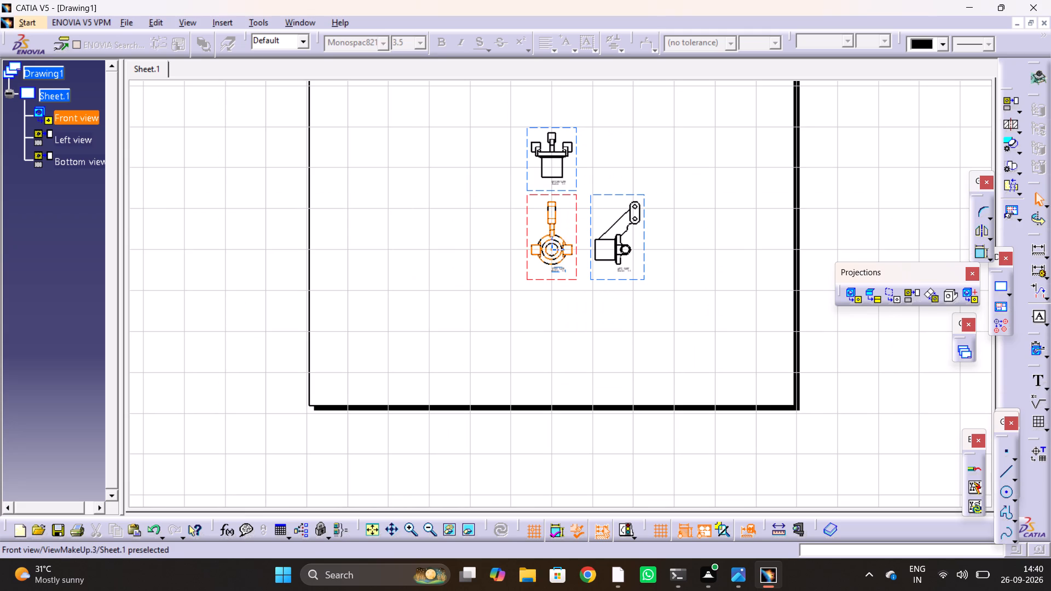
drag(527, 281, 347, 366)
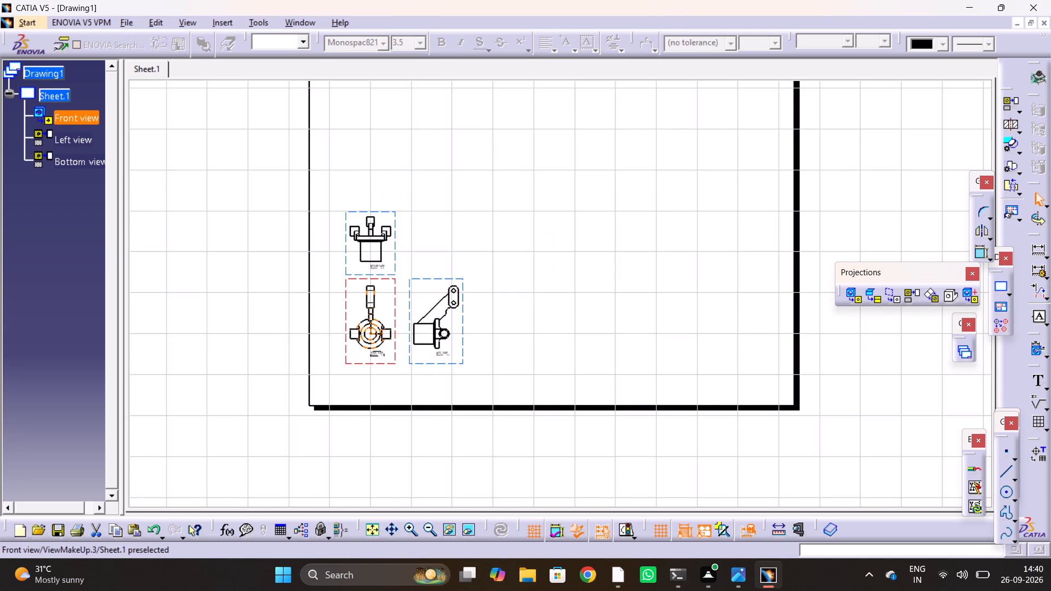
click(501, 195)
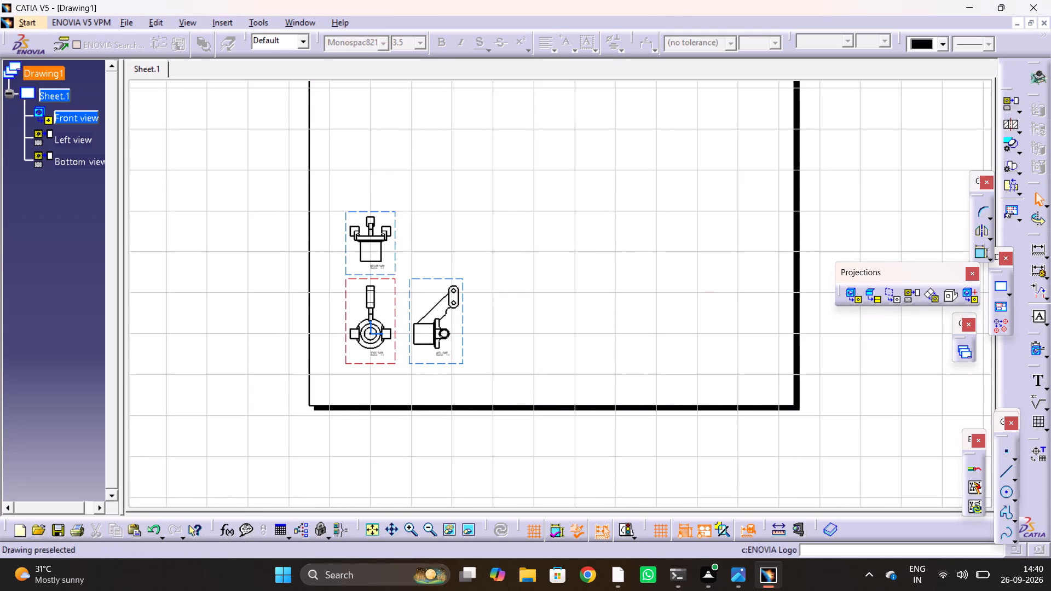
Set the front view's scale to 2:1 in its properties.
right_click(80, 117)
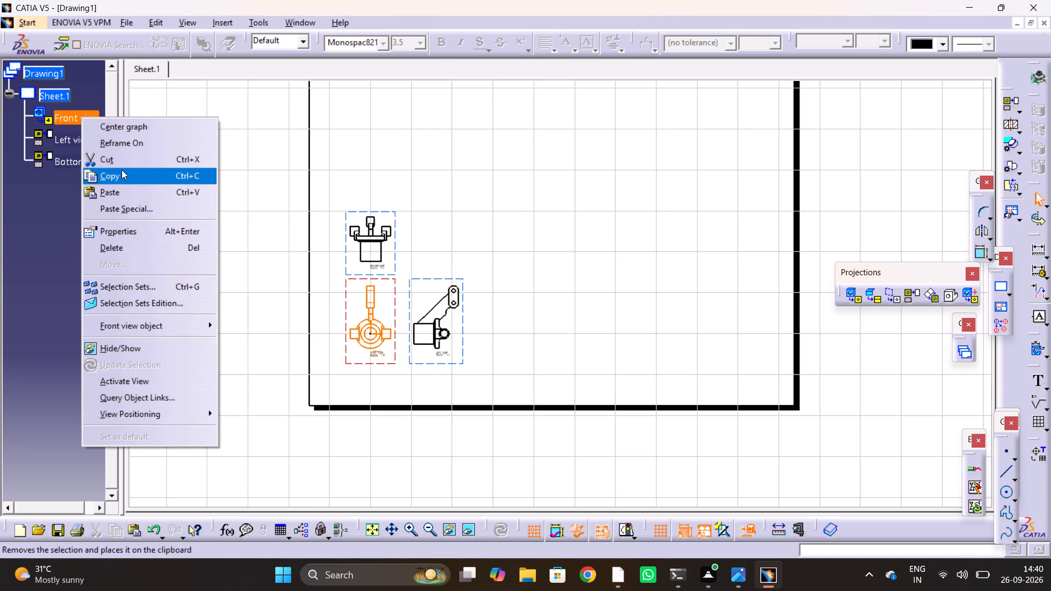
click(126, 234)
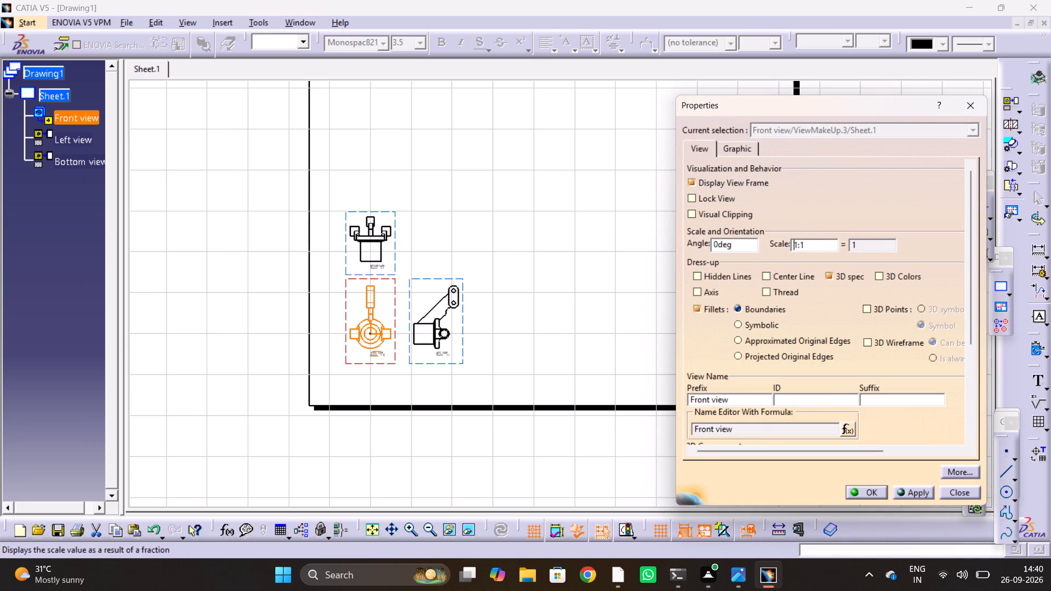
click(798, 244)
key(BackSpace)
key(2)
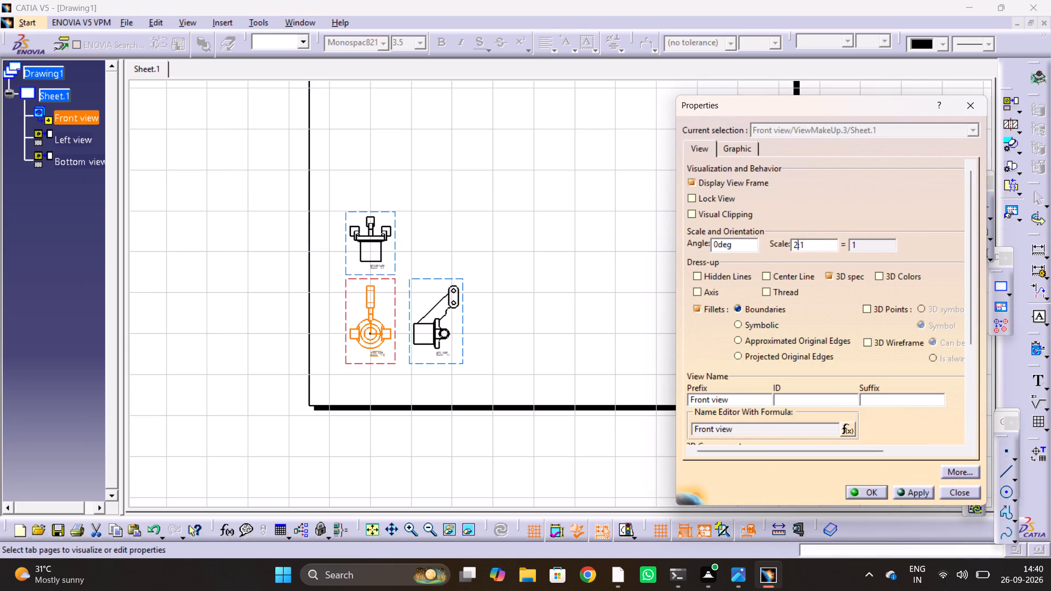
key(Return)
click(466, 213)
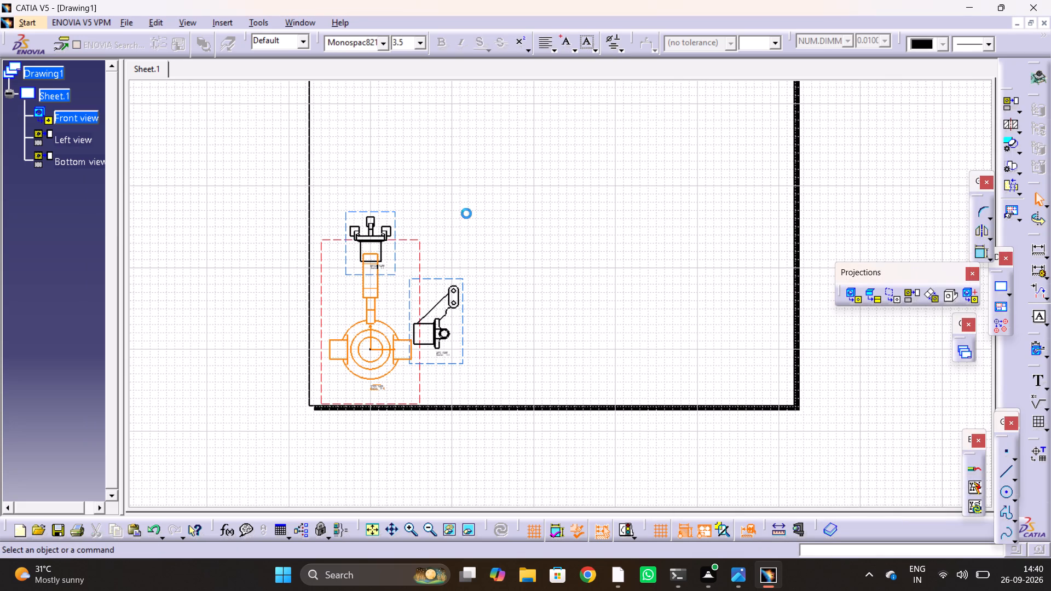
Replace the small bottom view with a new projection from the enlarged front view, placed above it near the sheet's upper-left corner.
drag(393, 210, 403, 150)
key(Delete)
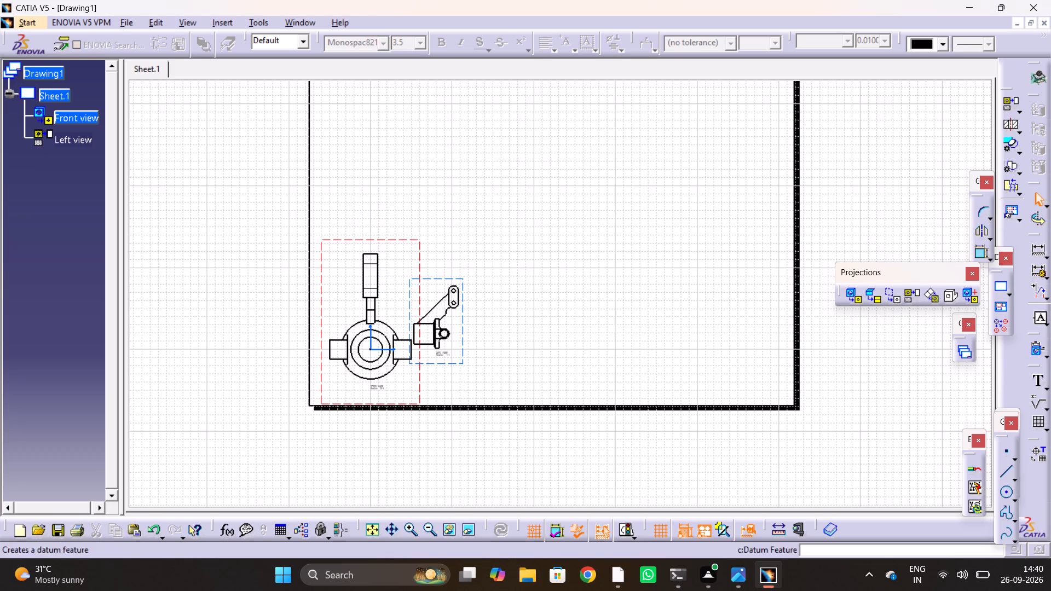
click(906, 301)
middle_drag(384, 136, 389, 181)
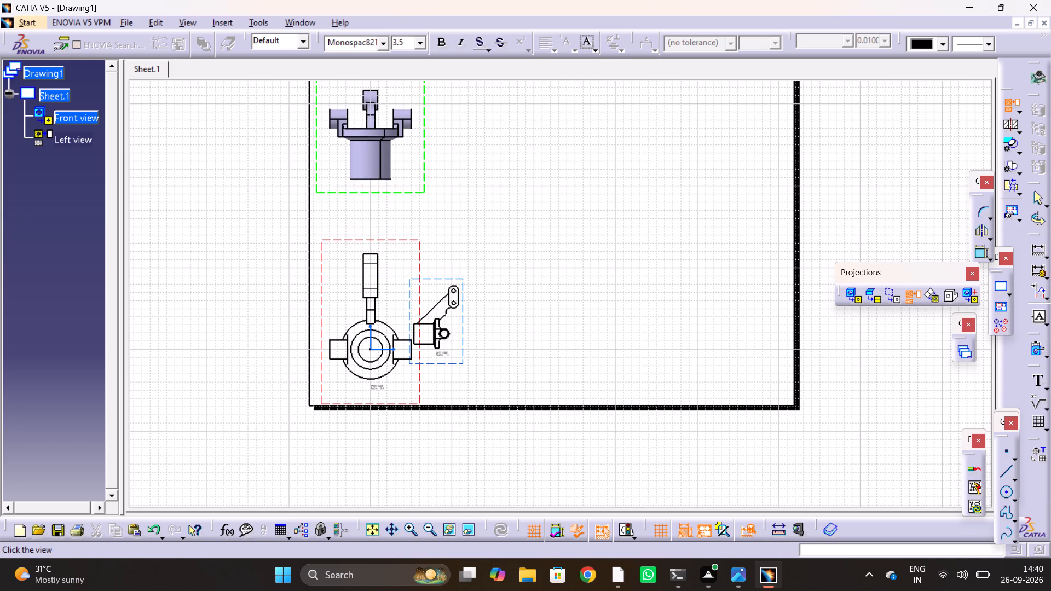
middle_drag(389, 181, 389, 208)
click(388, 221)
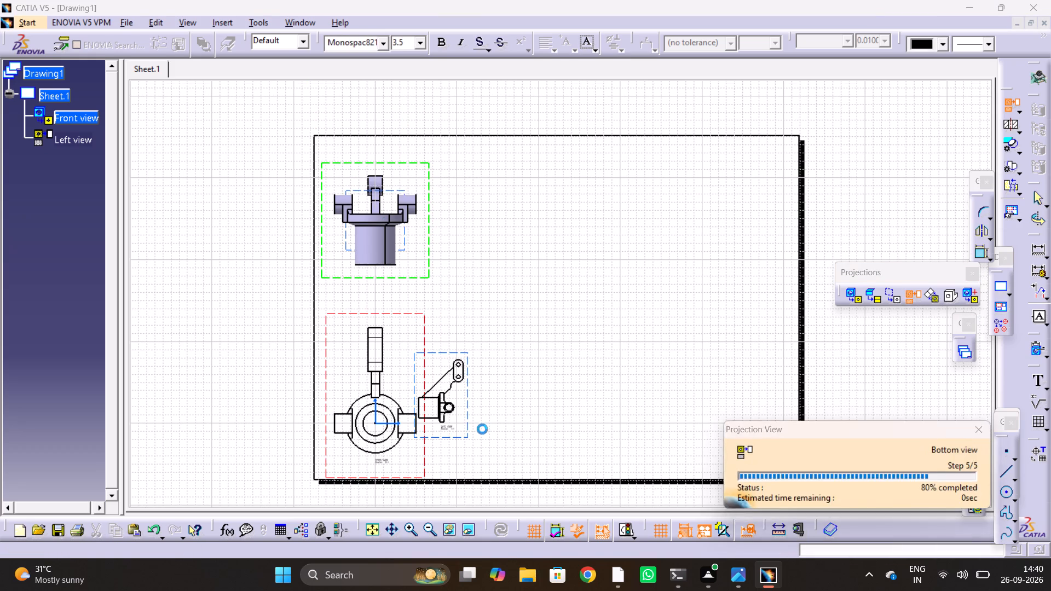
Replace the small left view with a new projection from the enlarged front view, placed well to its right on the sheet.
click(469, 441)
key(Delete)
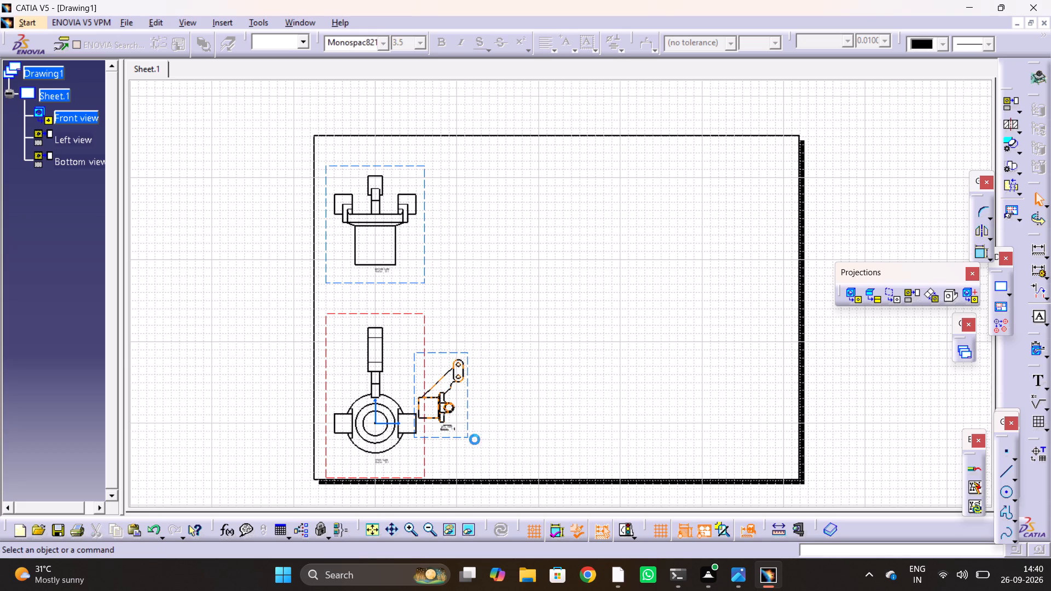
click(904, 300)
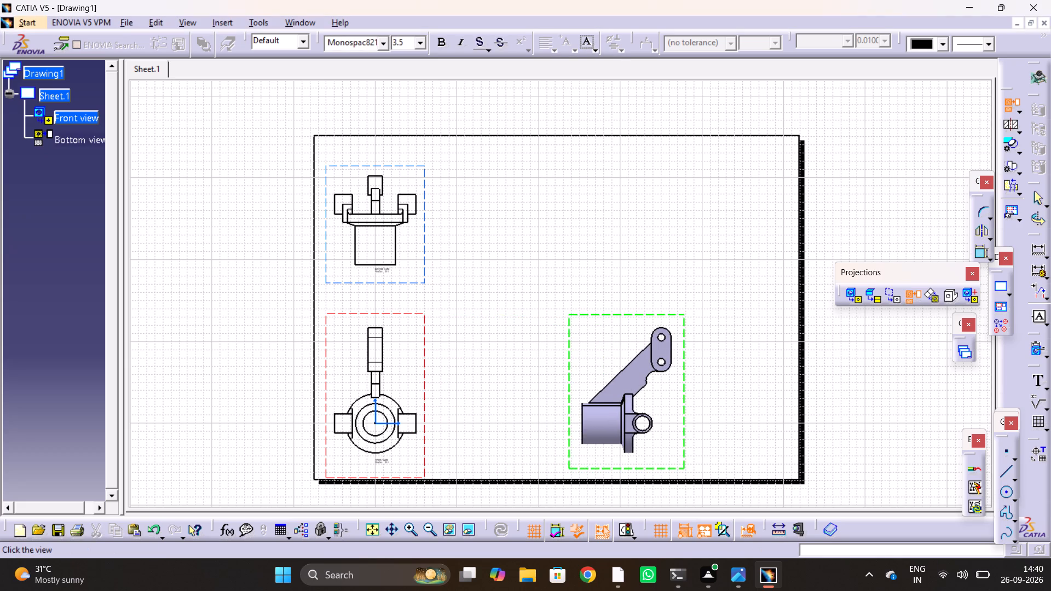
click(632, 387)
click(855, 368)
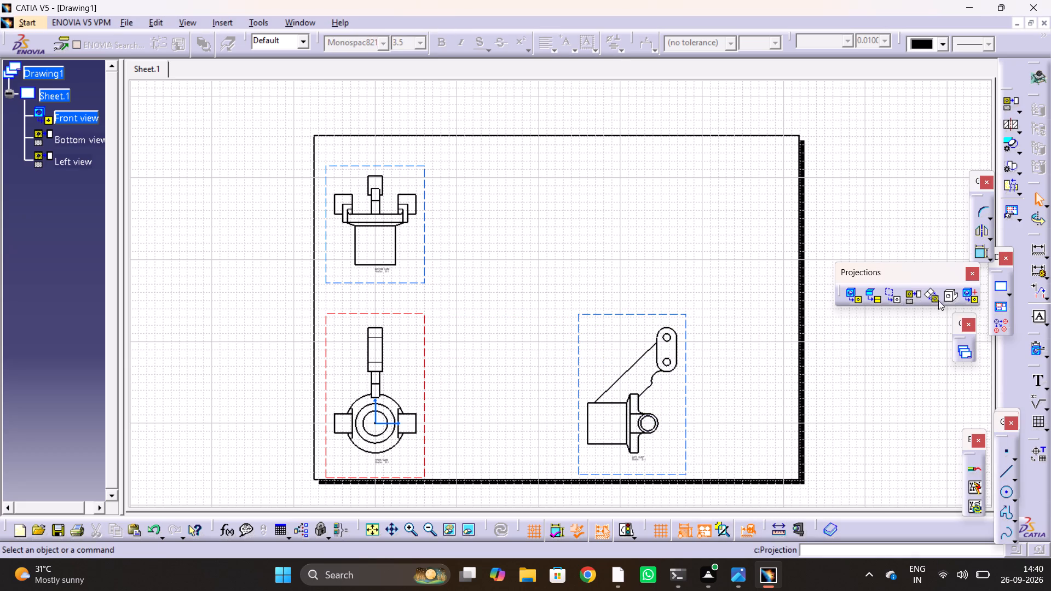
Create an isometric view from the C24 part, oriented to show the lug, arm and both bosses, using the arm's flat face as reference.
click(955, 298)
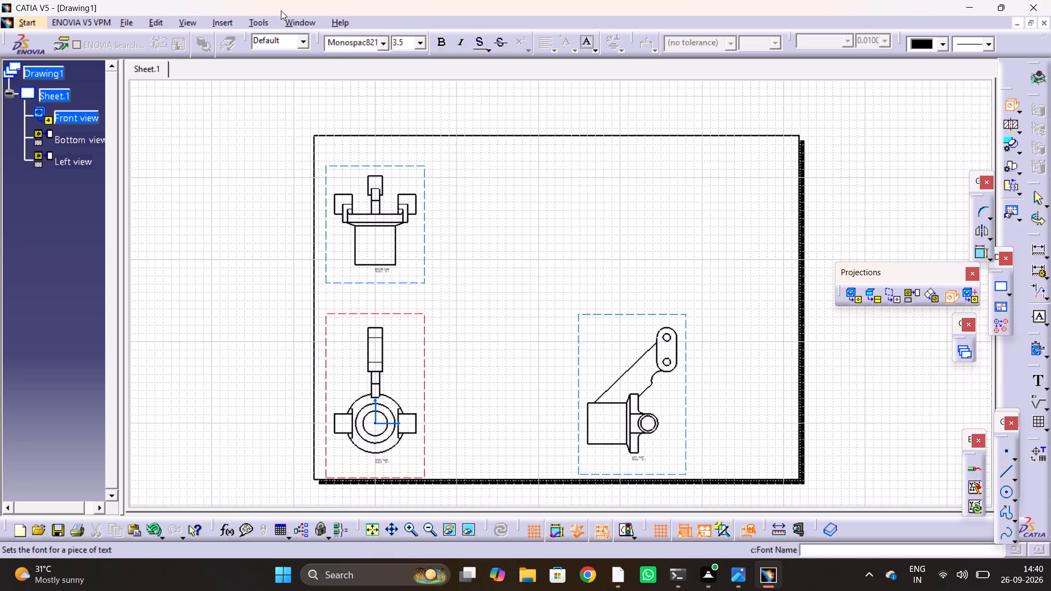
click(307, 22)
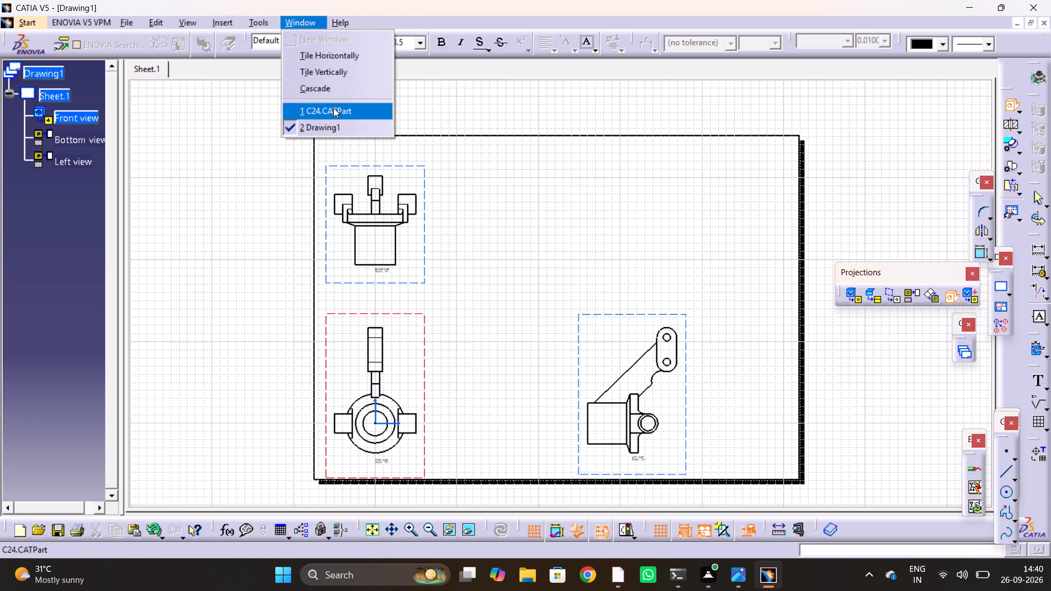
click(333, 108)
middle_drag(660, 254, 501, 351)
drag(658, 253, 501, 349)
middle_drag(588, 284, 401, 308)
drag(437, 283, 401, 308)
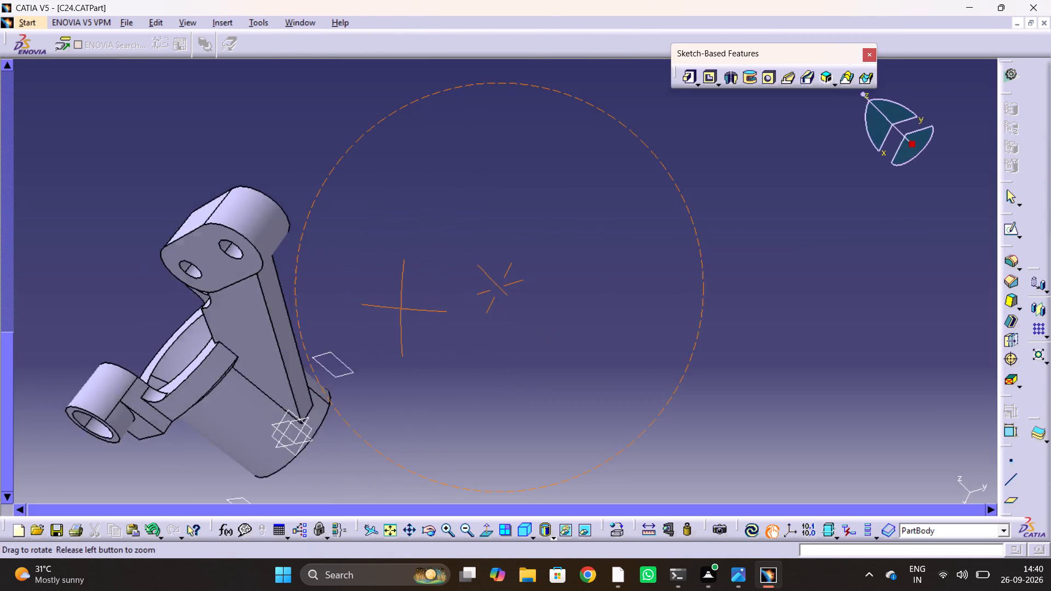
middle_drag(401, 308, 48, 413)
drag(401, 308, 53, 412)
middle_drag(665, 159, 730, 325)
scroll(666, 159, down, 1)
drag(666, 160, 730, 325)
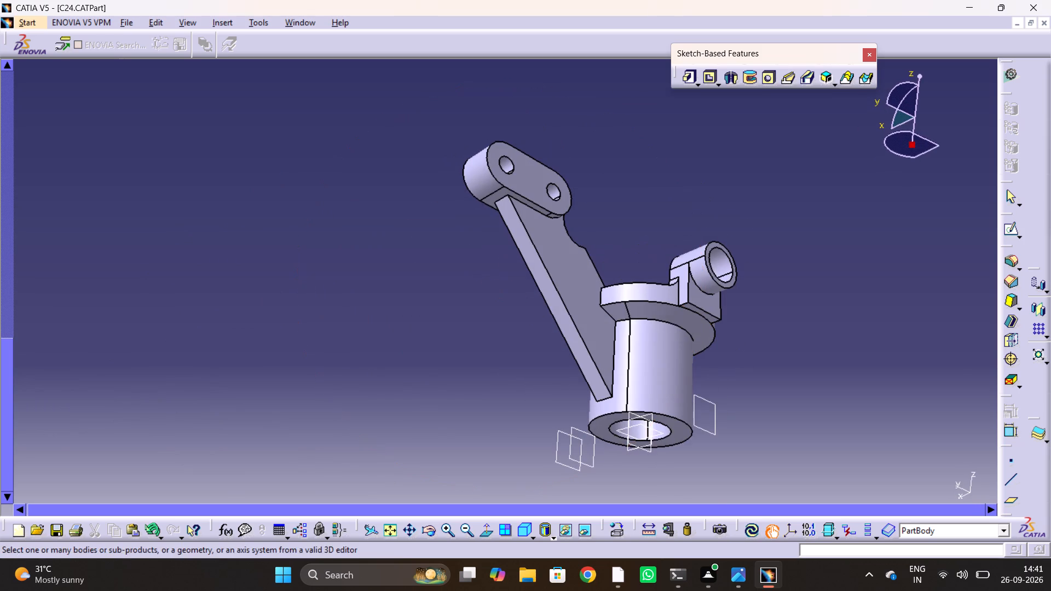
middle_drag(630, 190, 534, 338)
drag(630, 190, 536, 335)
middle_drag(613, 132, 582, 211)
drag(613, 132, 582, 211)
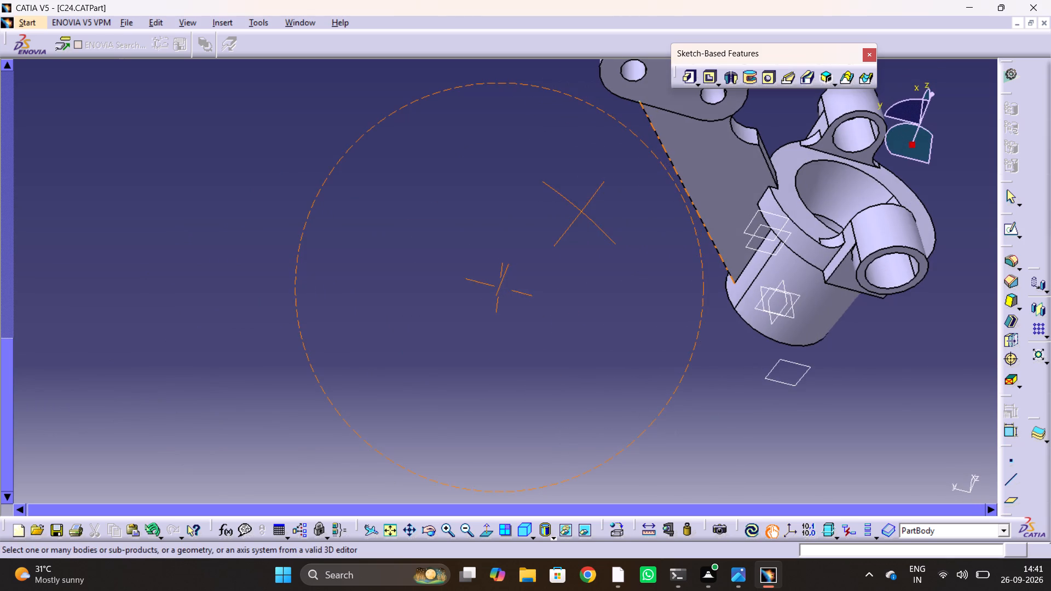
click(689, 149)
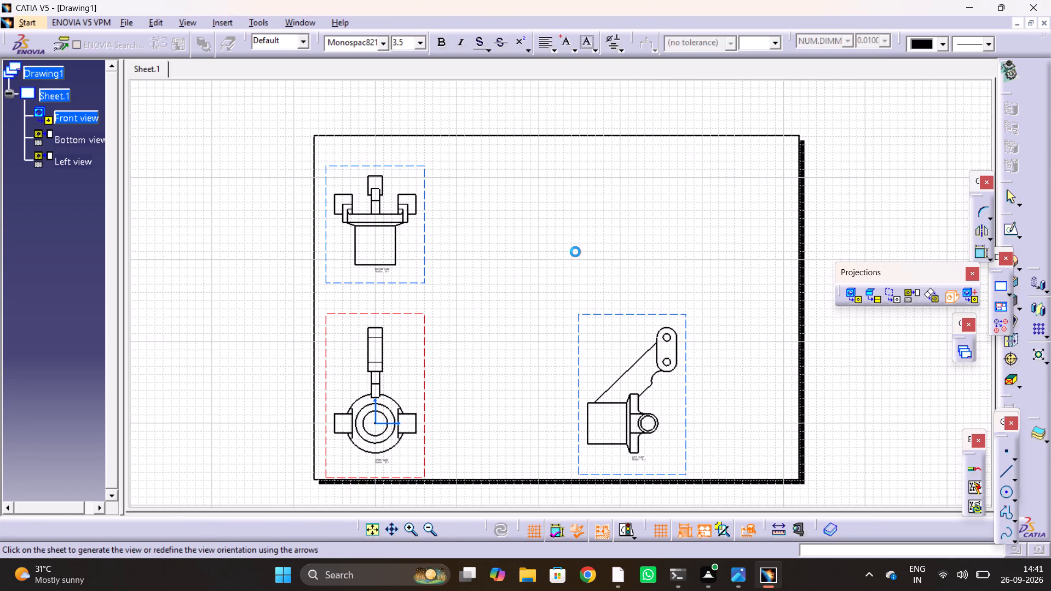
click(729, 355)
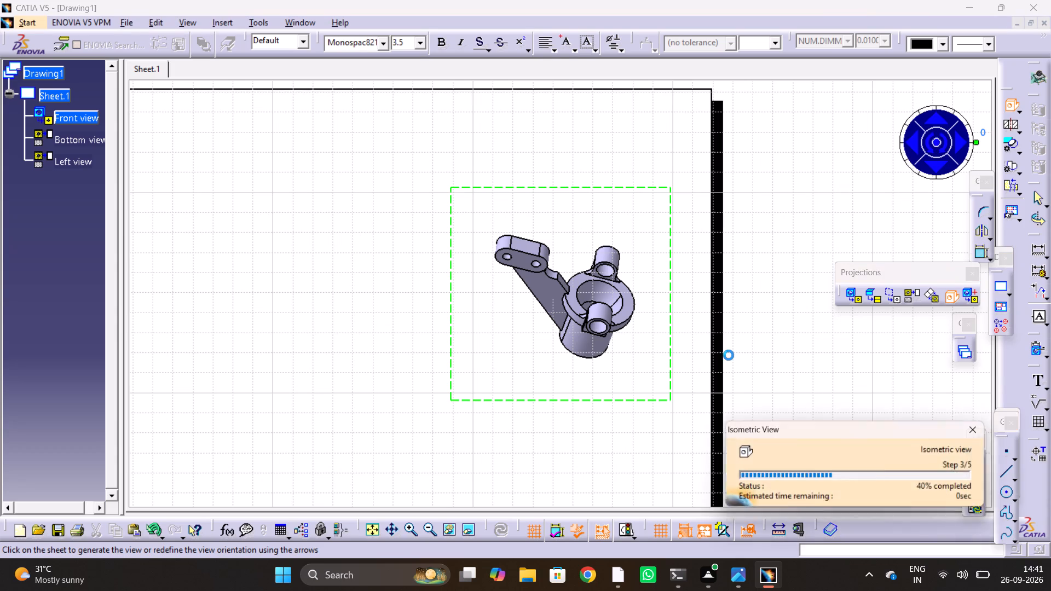
Move the isometric view to the open area between the bottom view and the sheet's right edge, above the left view.
ctrl+middle_drag(743, 330, 743, 432)
middle_drag(656, 395, 737, 404)
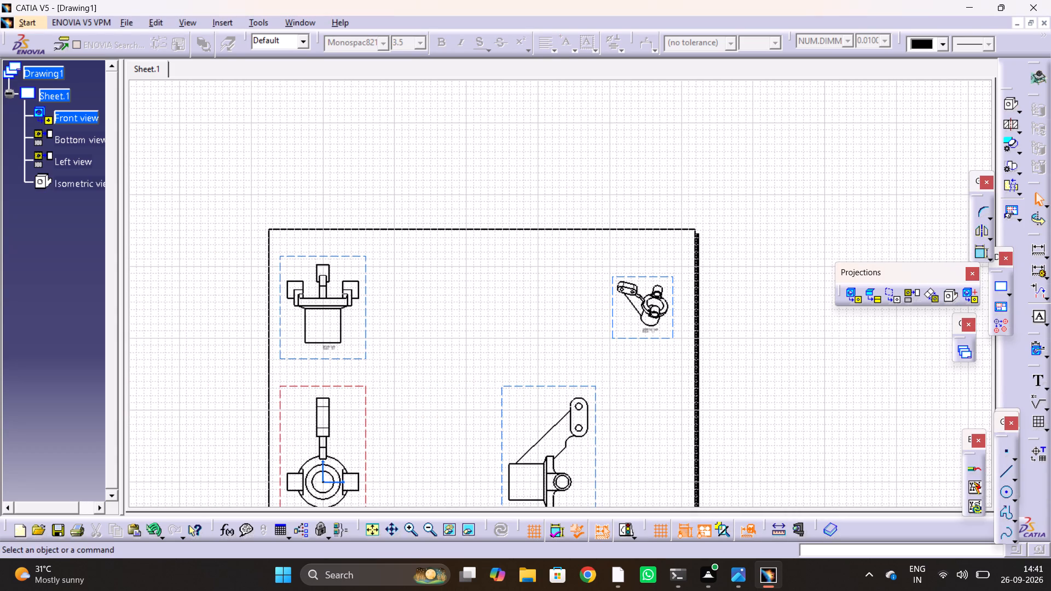
drag(614, 338, 453, 371)
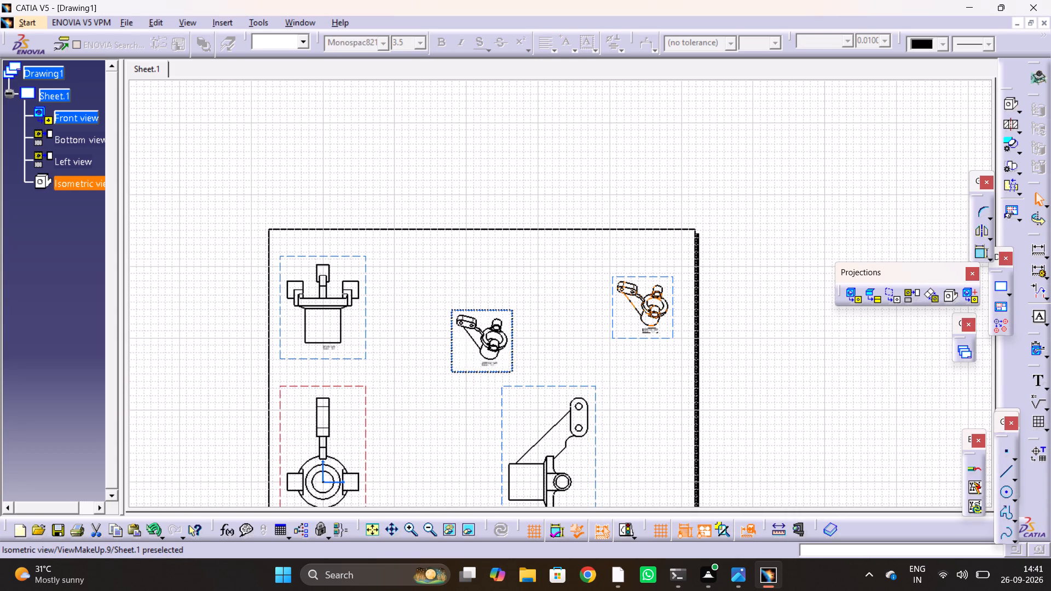
drag(453, 371, 459, 360)
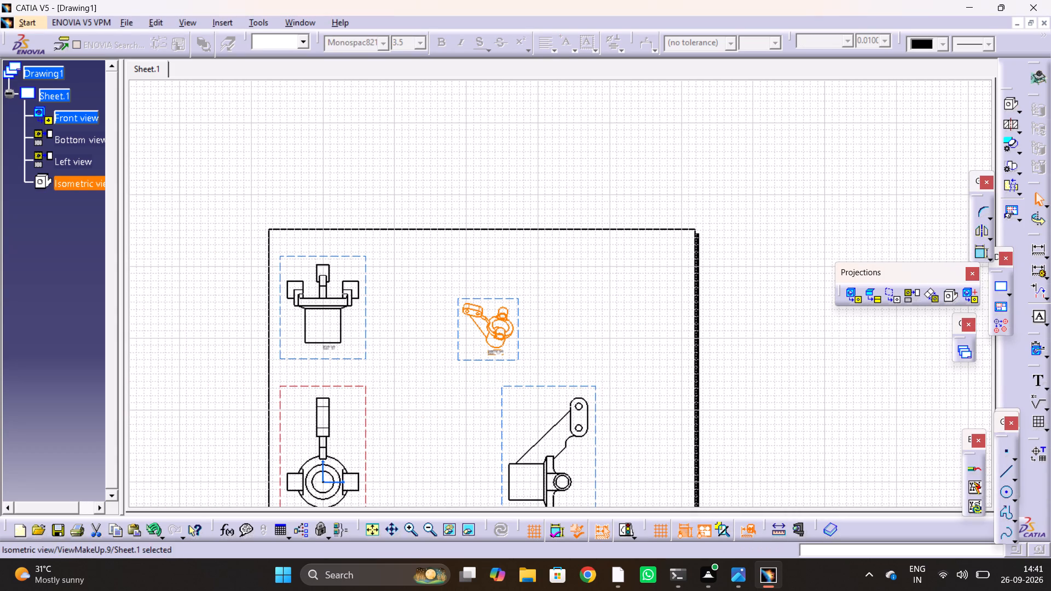
Set the isometric view's scale to 2:1 in its properties.
right_click(517, 345)
right_click(84, 183)
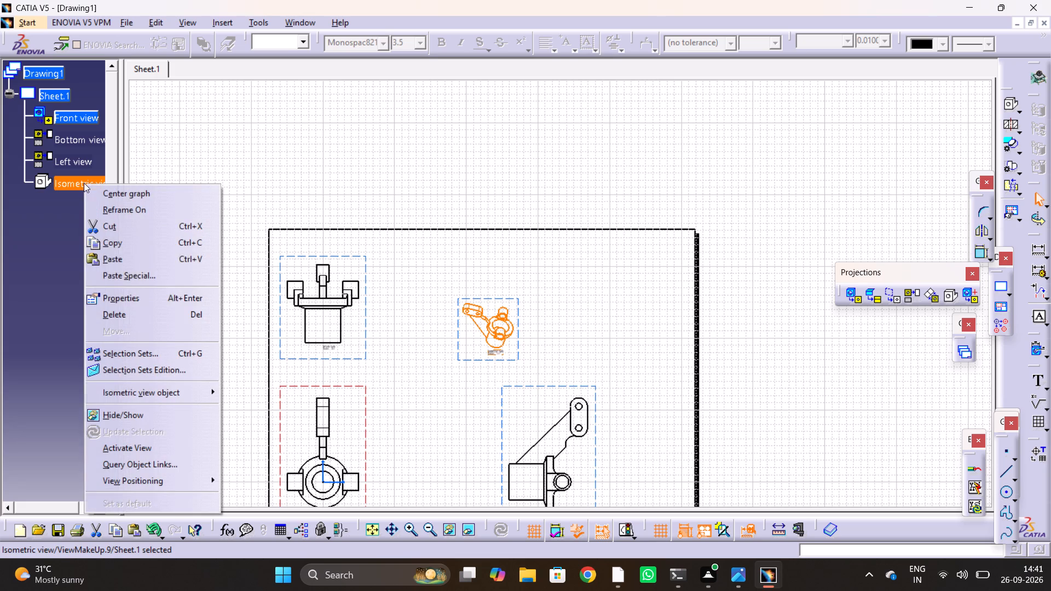
click(112, 304)
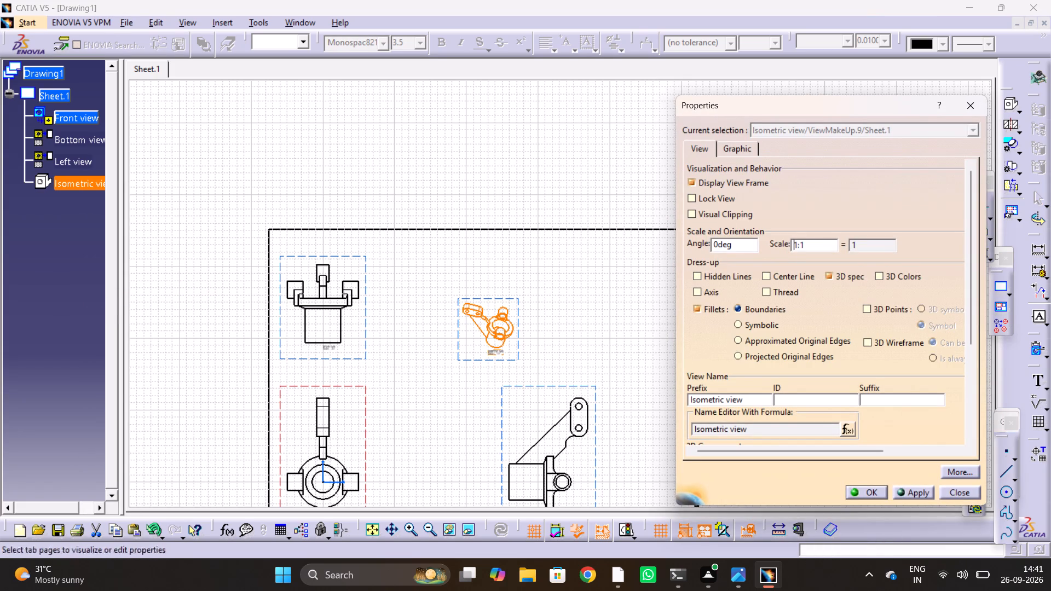
key(Right)
key(BackSpace)
key(2)
key(Return)
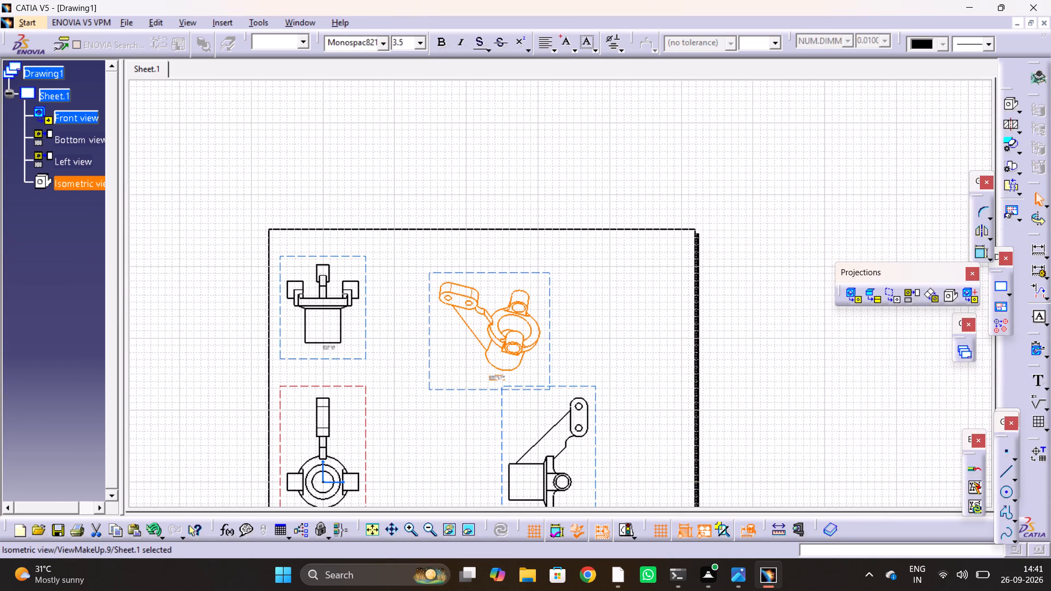
Move the enlarged isometric view up and to the right, clear of the left view's frame.
drag(551, 370, 611, 352)
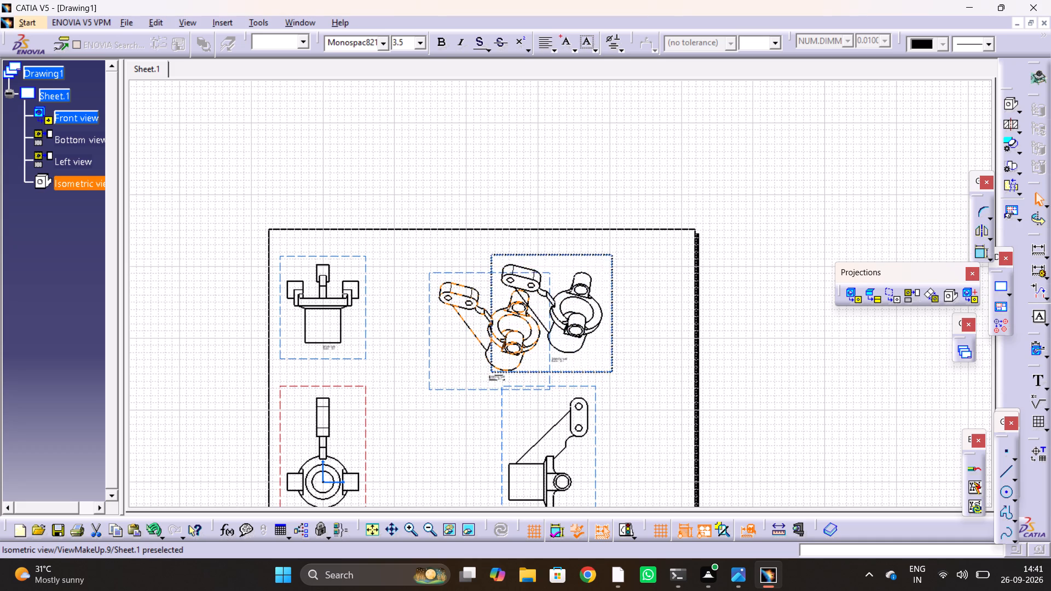
Generate the dimensions from the 3D part's constraints across the drawing views, accepting the analysis without marking any constraints or dimensions.
drag(611, 352, 613, 352)
click(782, 338)
middle_drag(766, 336, 752, 271)
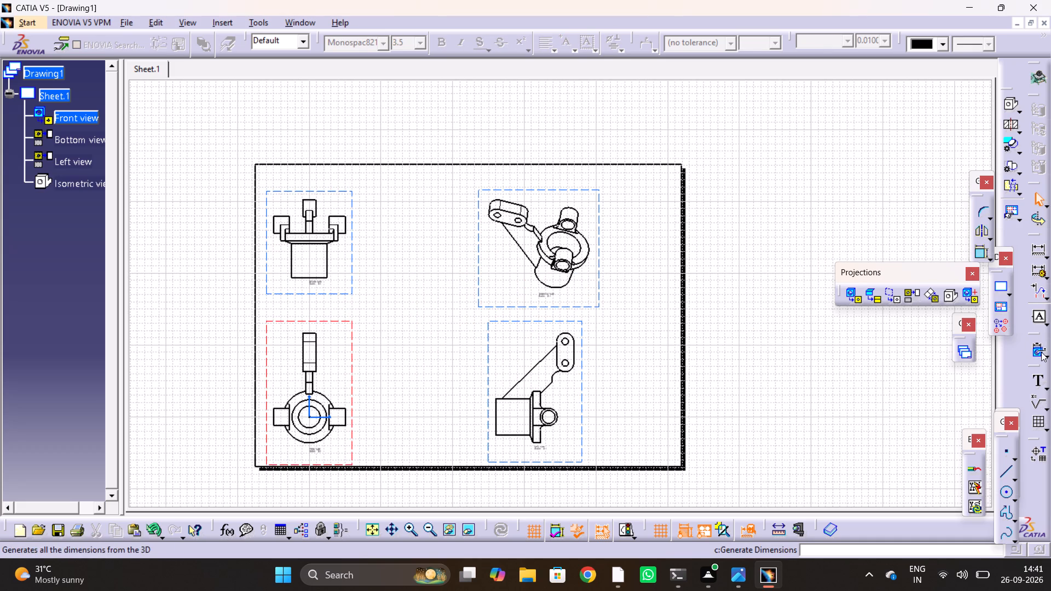
click(1041, 352)
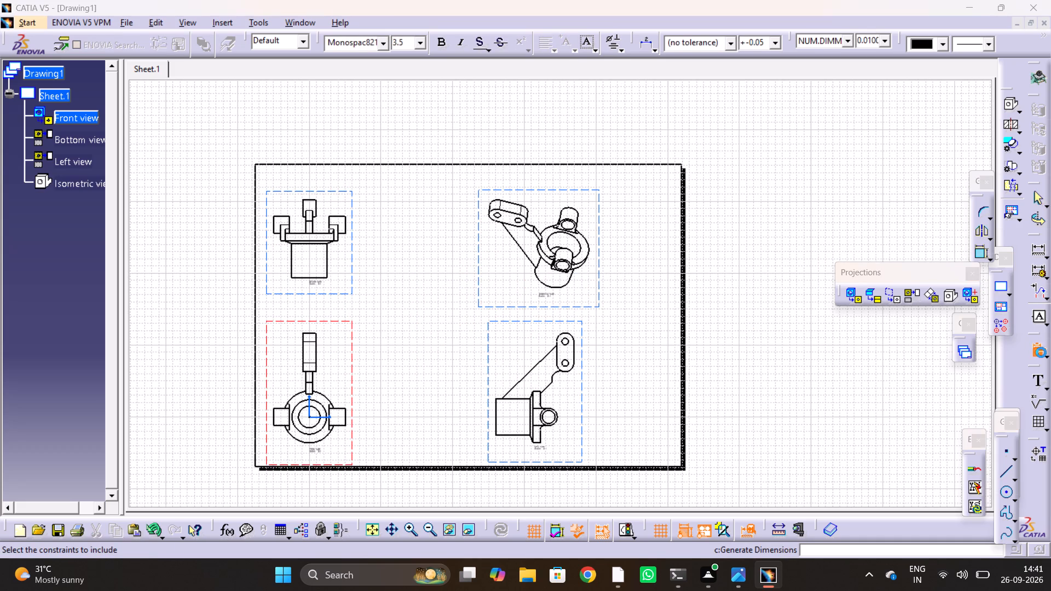
click(910, 490)
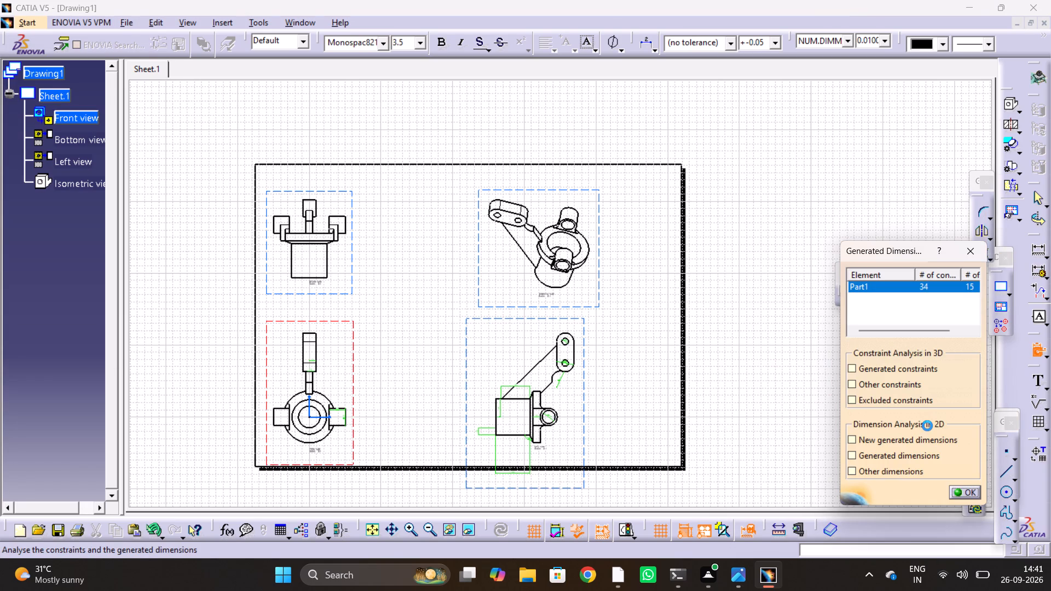
click(961, 494)
click(719, 363)
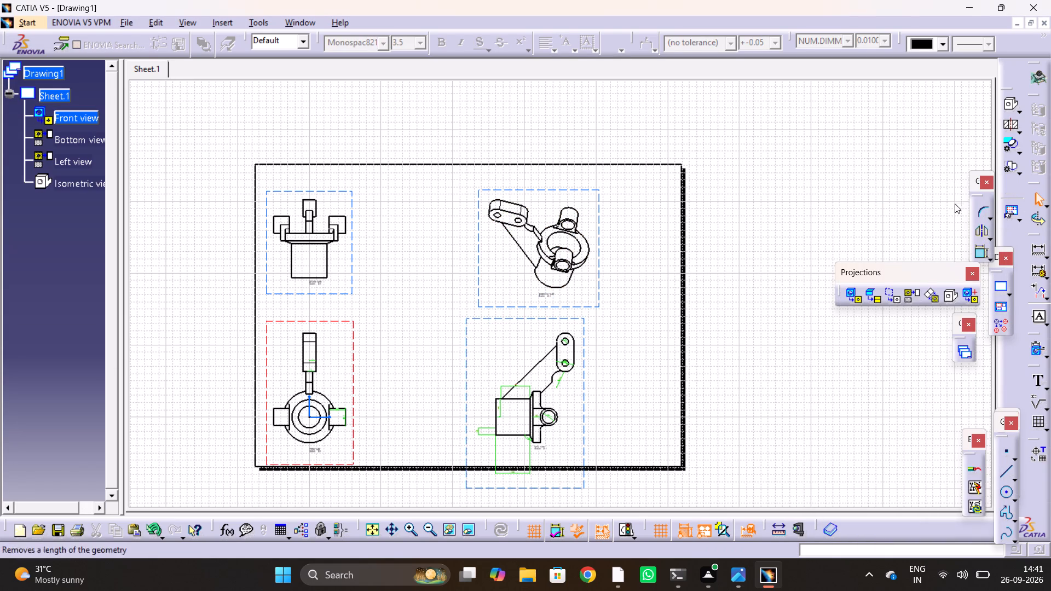
Print the whole drawing with Microsoft Print to PDF, fitted to the A4 landscape page, saving the output as C24.
key(ctrl+p)
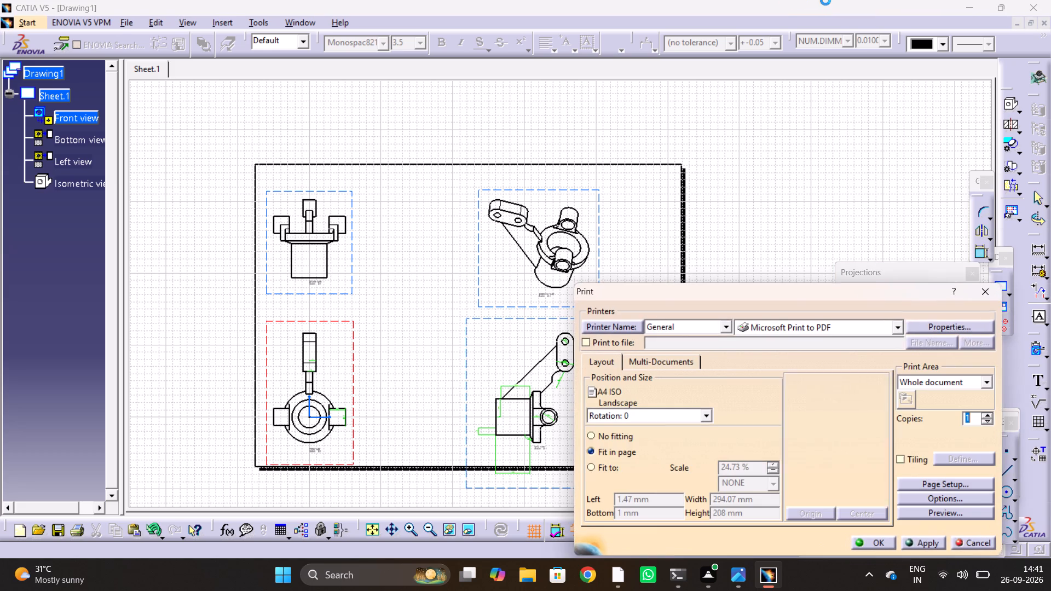
click(879, 544)
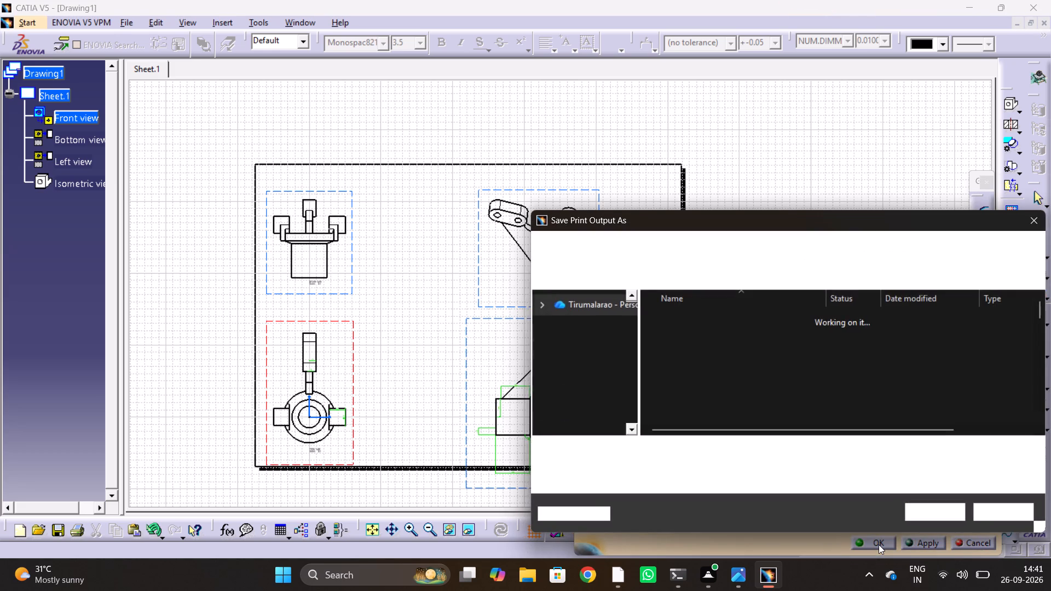
key(c)
key(2)
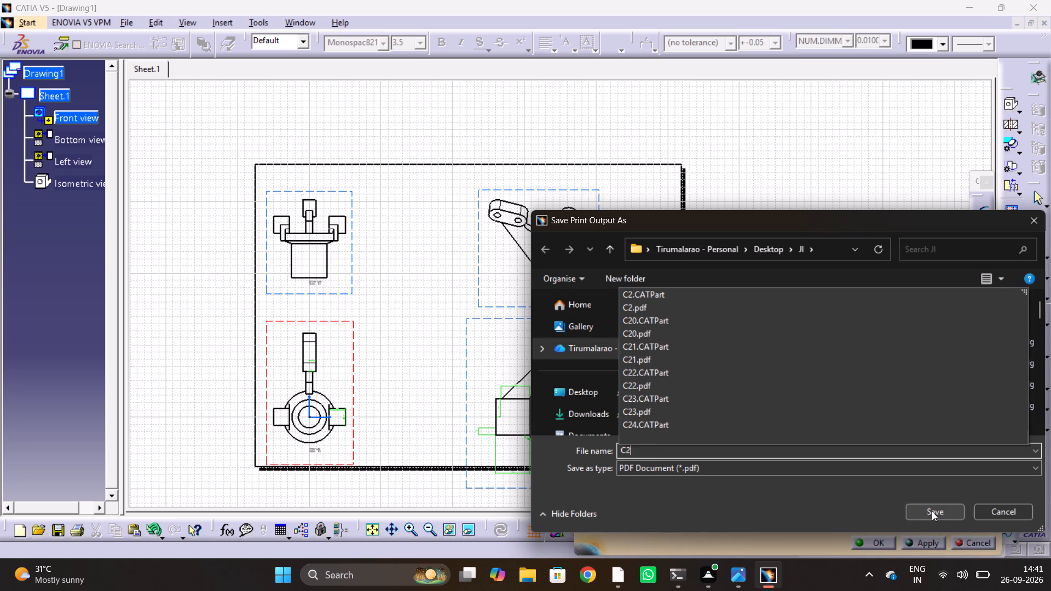
scroll(750, 388, down, 6)
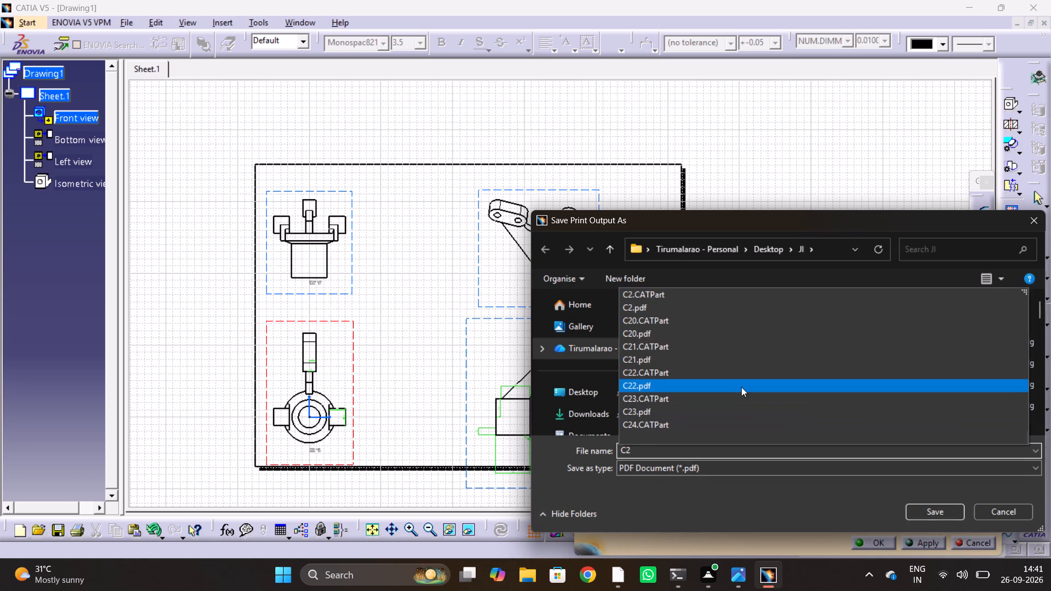
key(4)
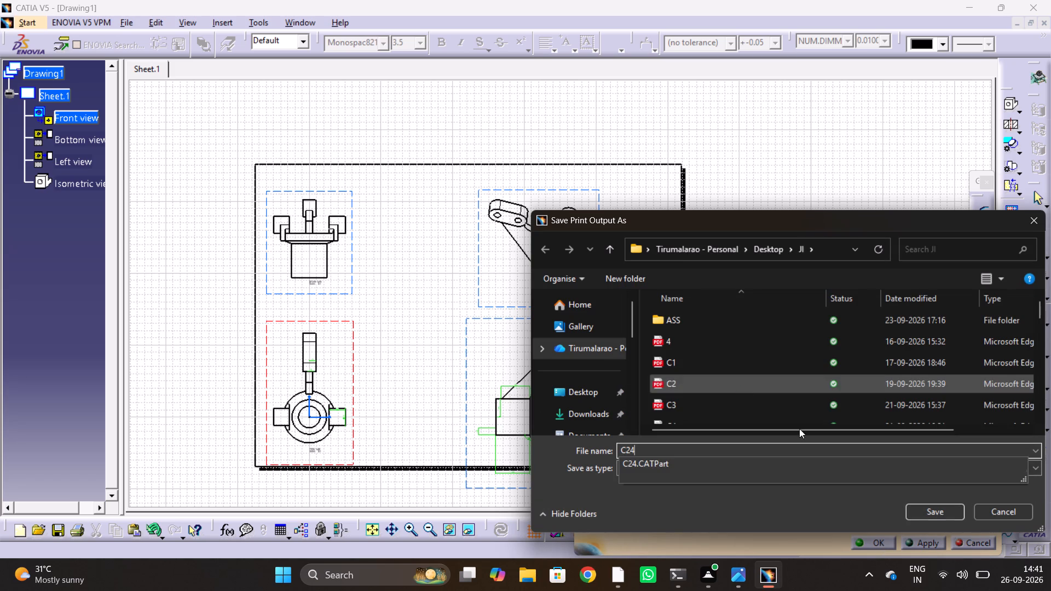
click(932, 512)
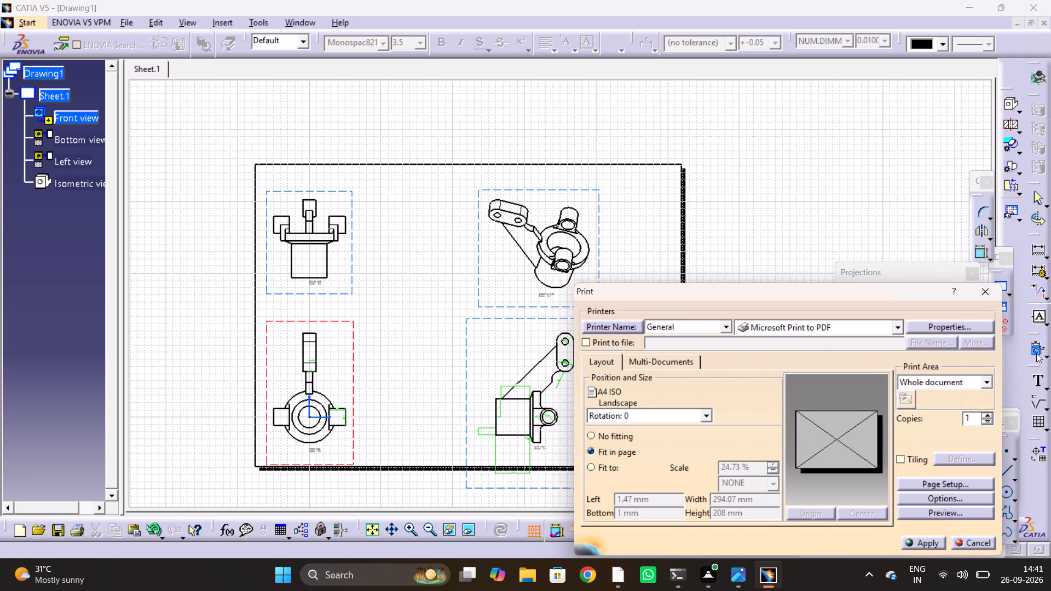